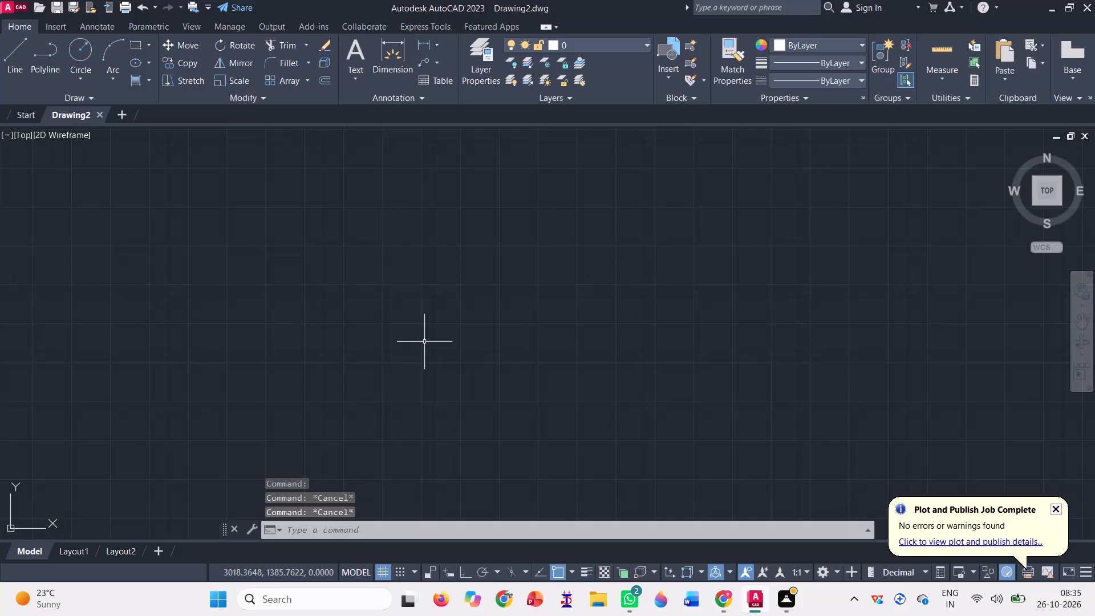
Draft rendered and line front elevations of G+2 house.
Turn on log file recording for the drawing session with LOGFILEON.
text(log)
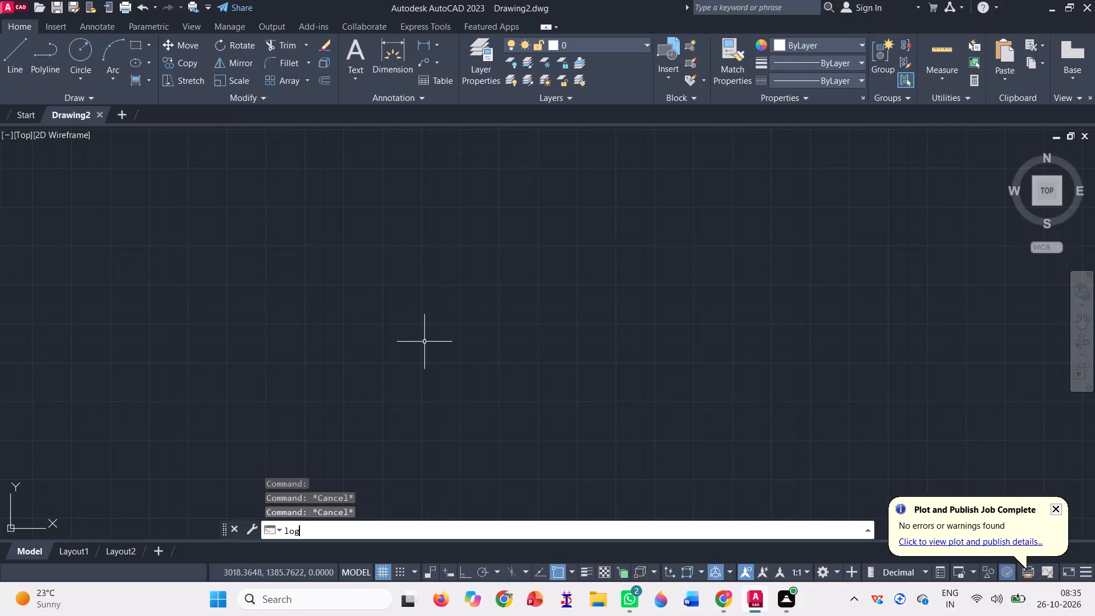
key(Return)
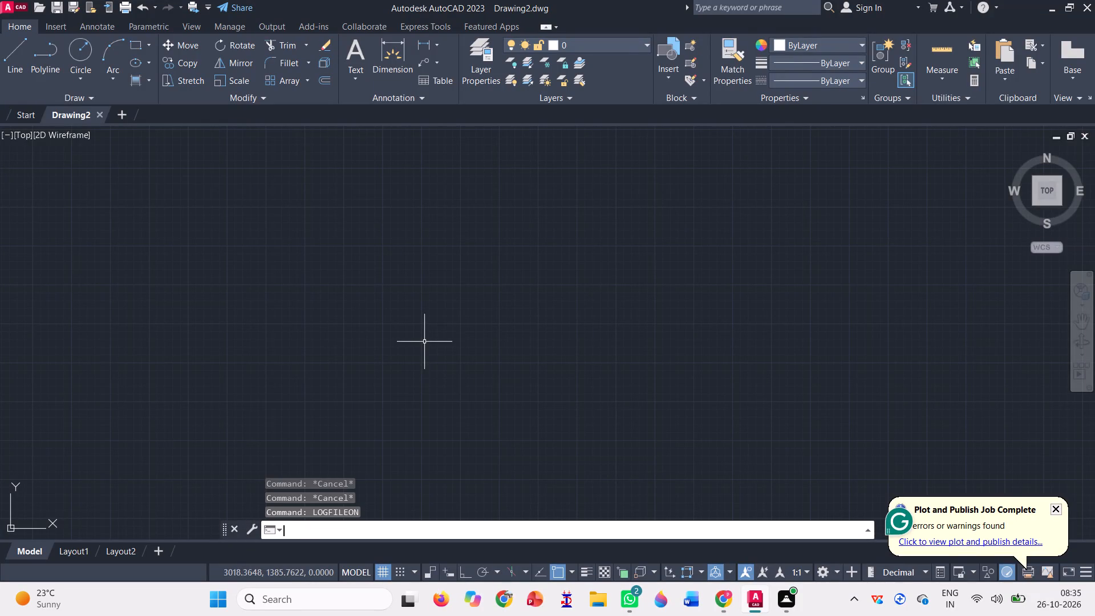
Configure the drawing units to Engineering length with 0'-0.0" precision and Feet as the insertion scale.
text(un)
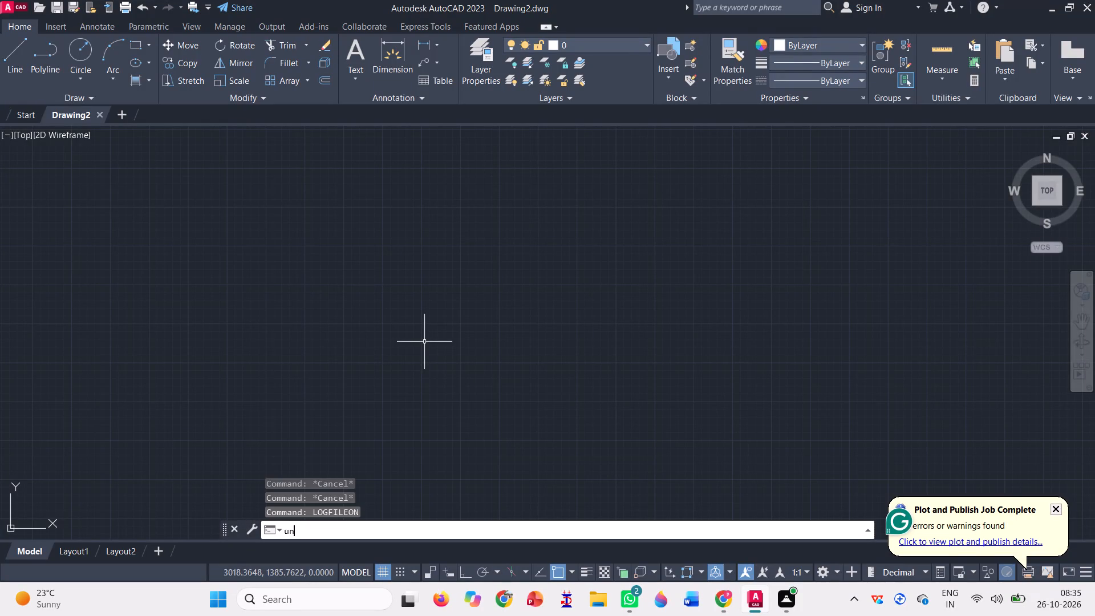
key(Return)
click(534, 201)
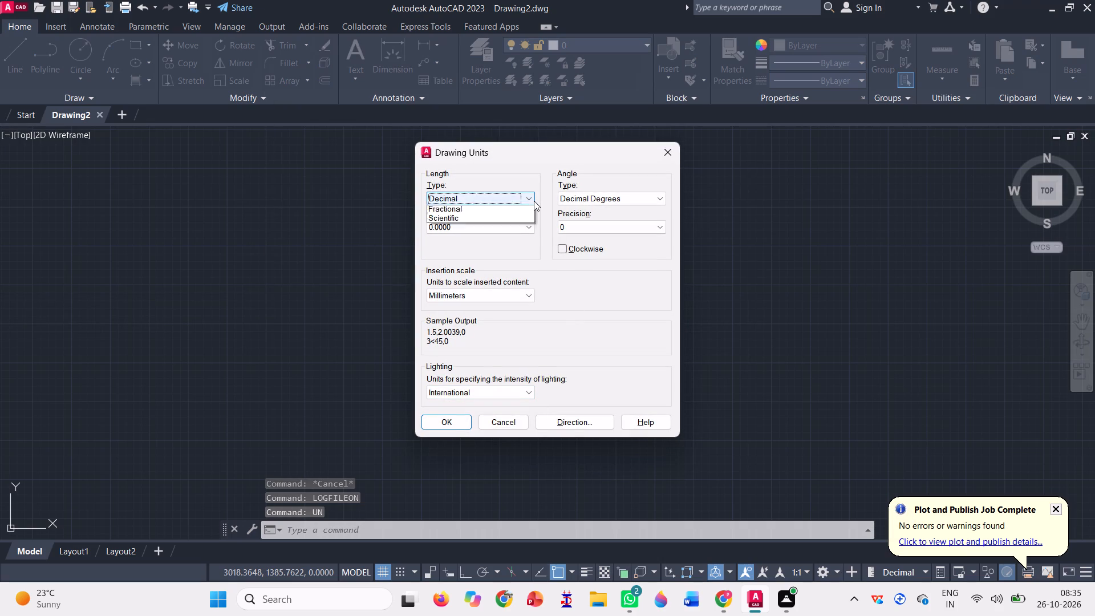
click(497, 230)
click(516, 226)
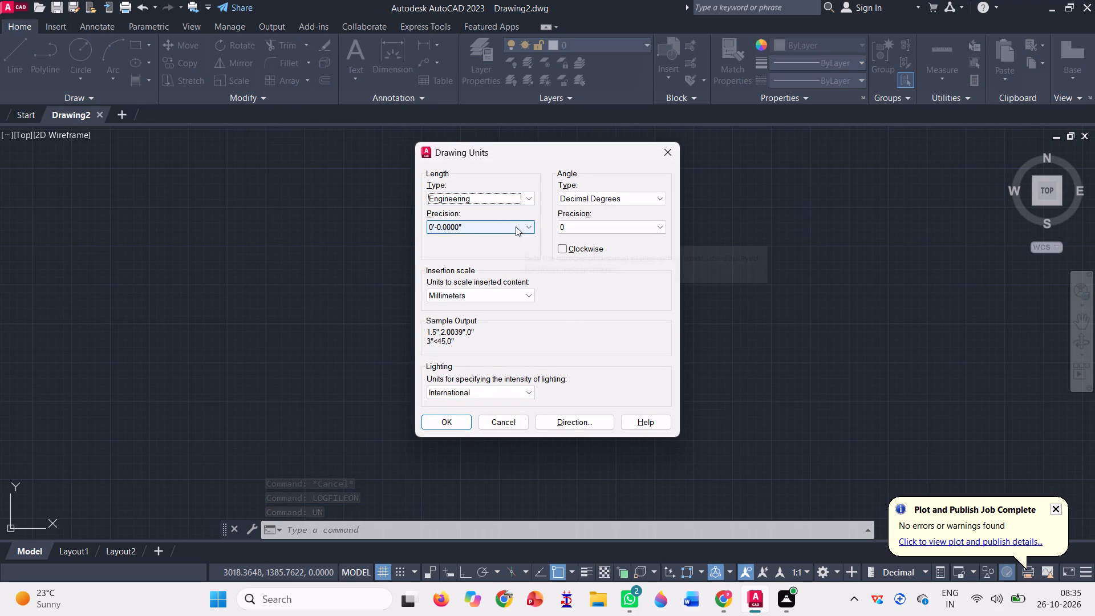
click(477, 248)
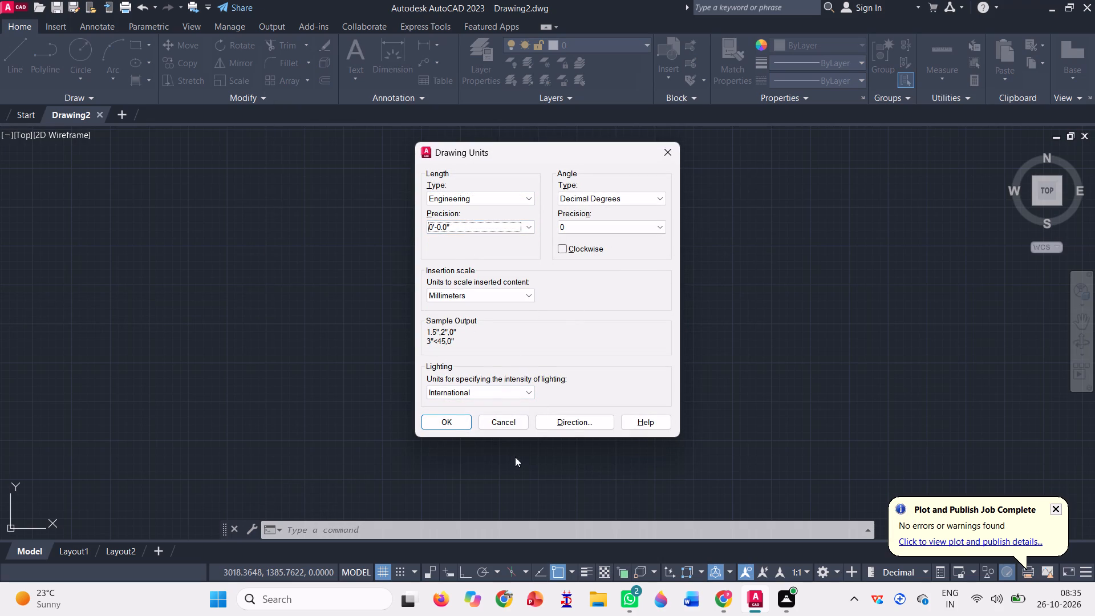
click(479, 302)
click(464, 322)
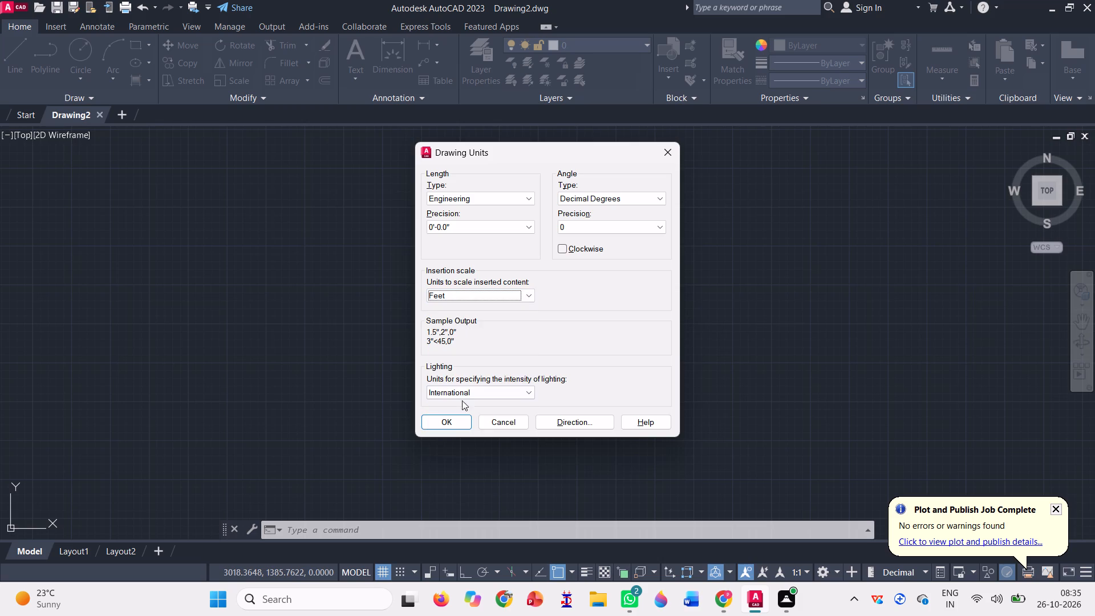
click(453, 432)
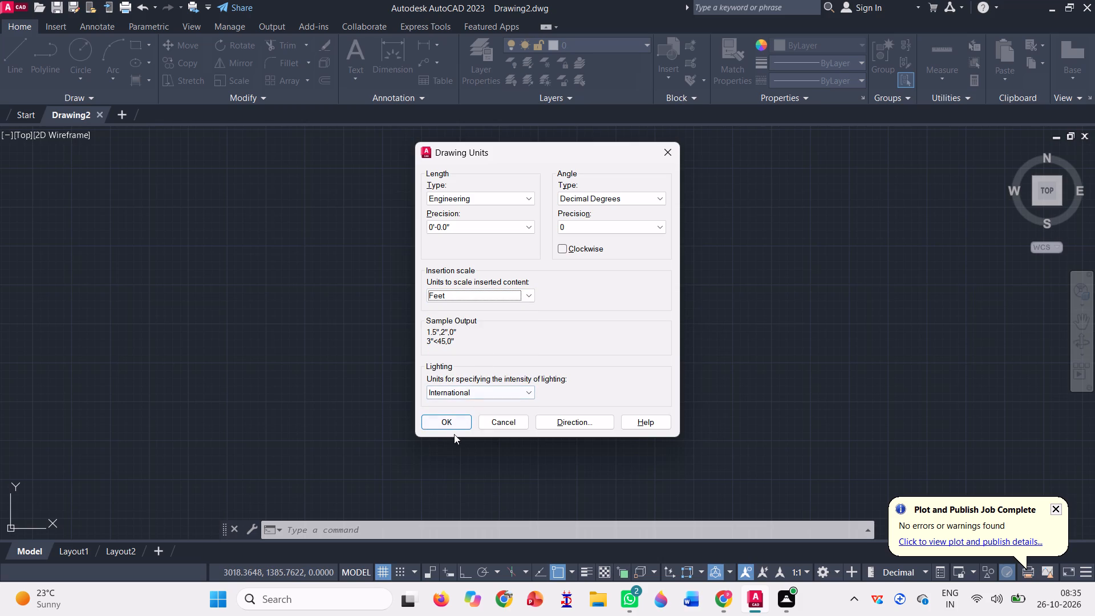
click(452, 425)
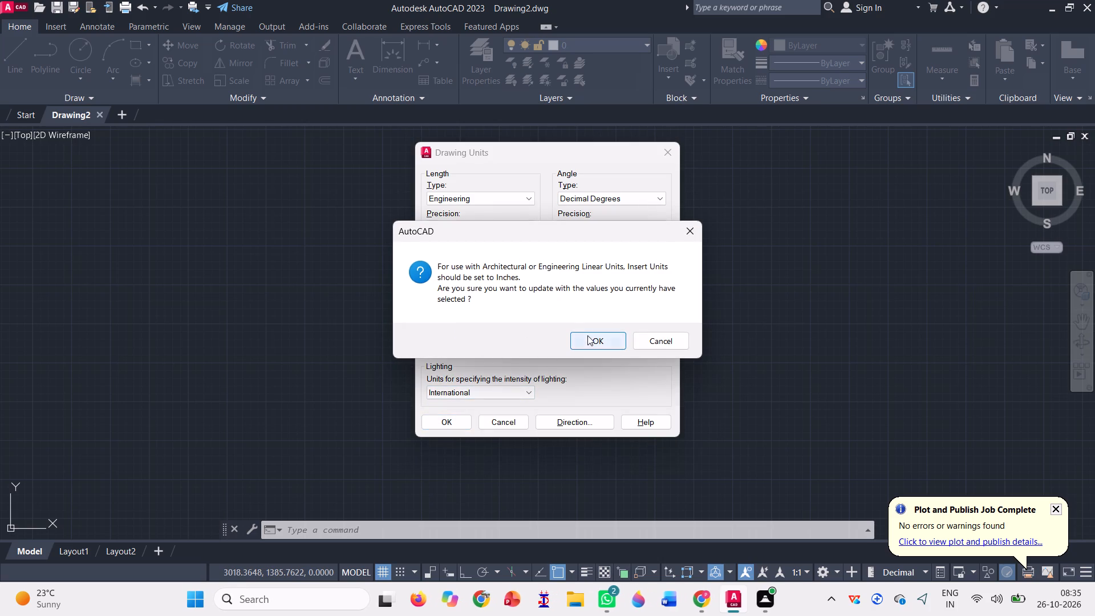
click(587, 335)
Modify the Standard dimension style to Engineering primary units with 0'-0.0" precision and make it the current style.
text(dim)
key(s)
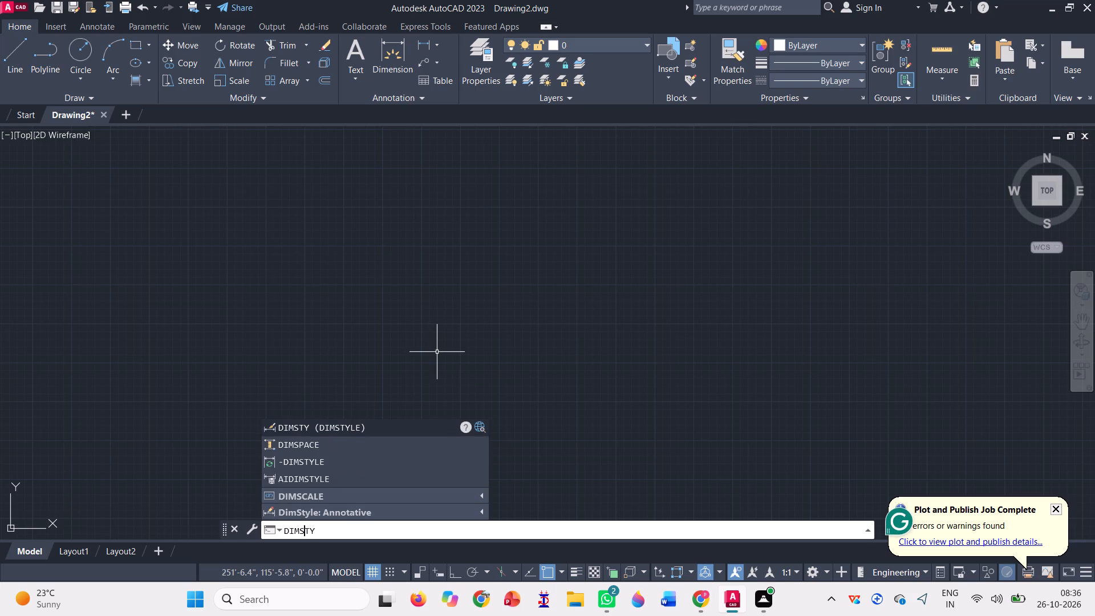
key(Return)
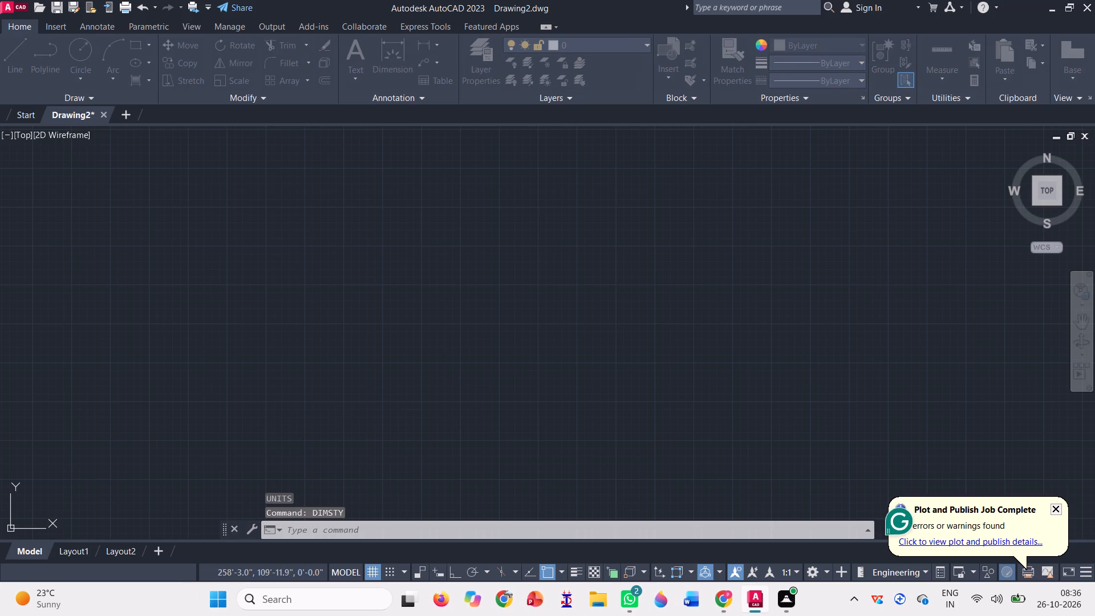
click(403, 247)
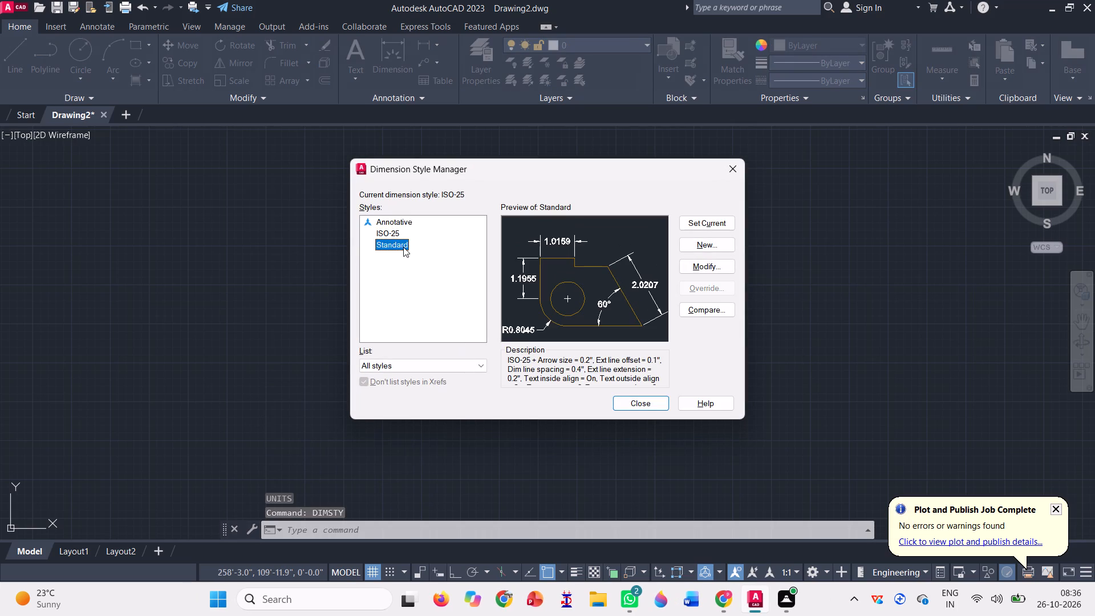
click(709, 272)
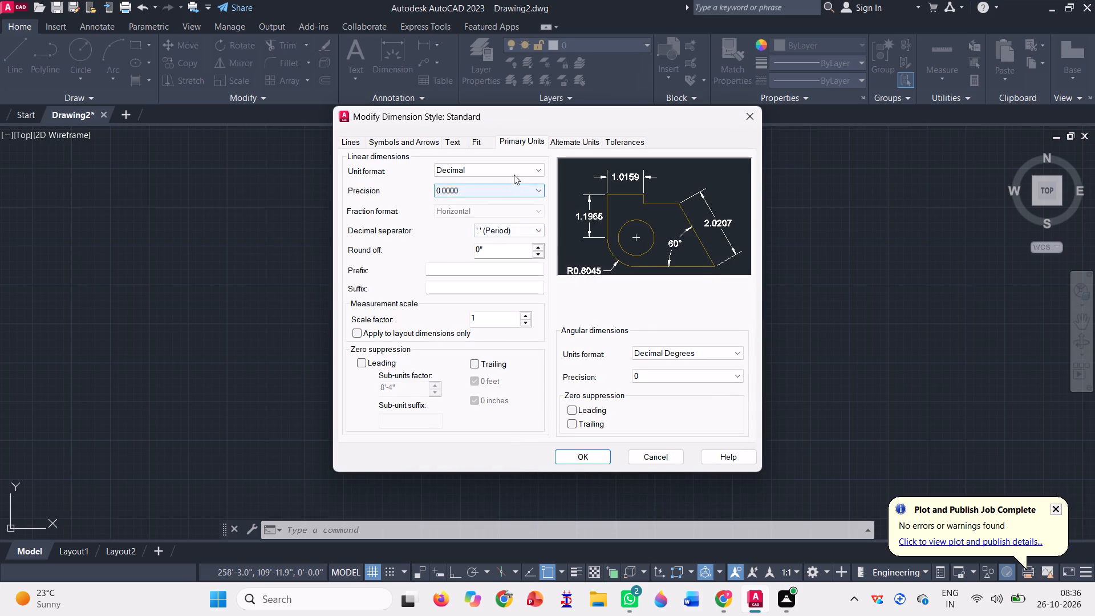
click(514, 175)
click(481, 202)
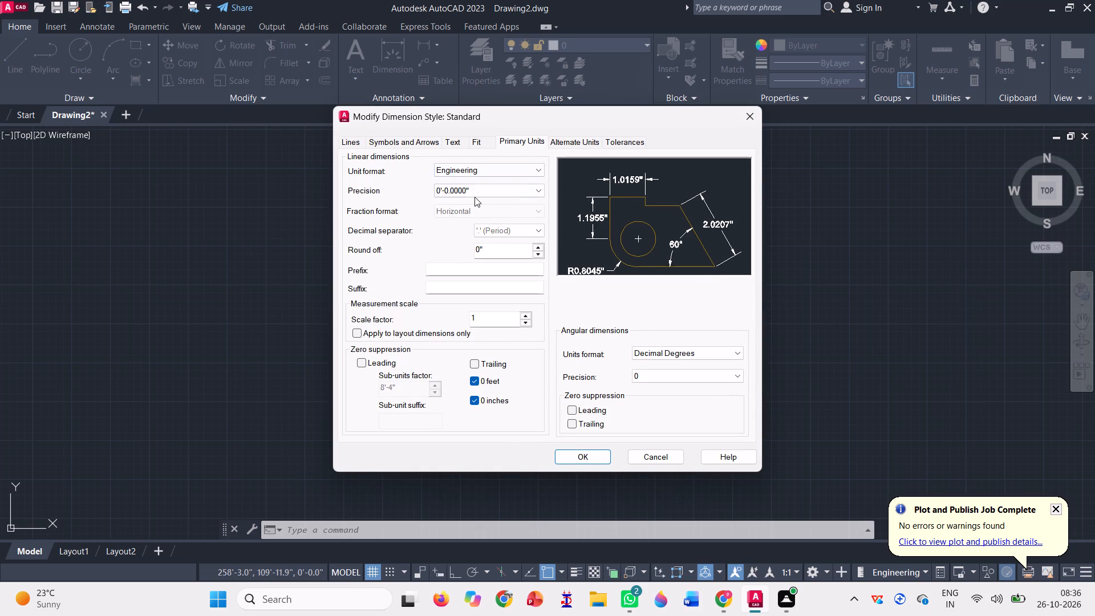
click(473, 194)
click(456, 209)
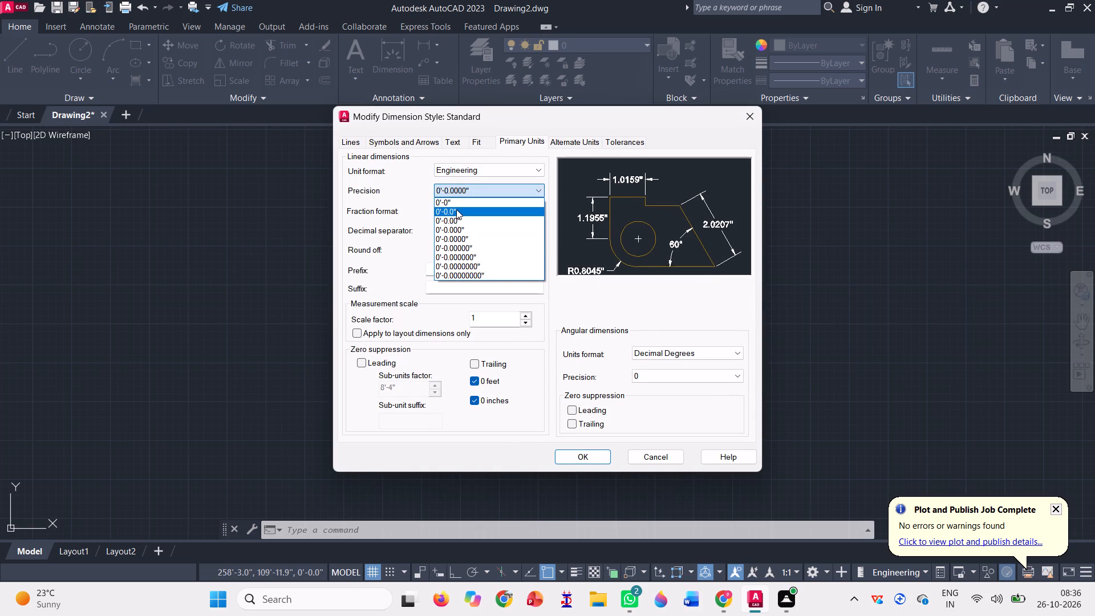
click(573, 452)
click(713, 227)
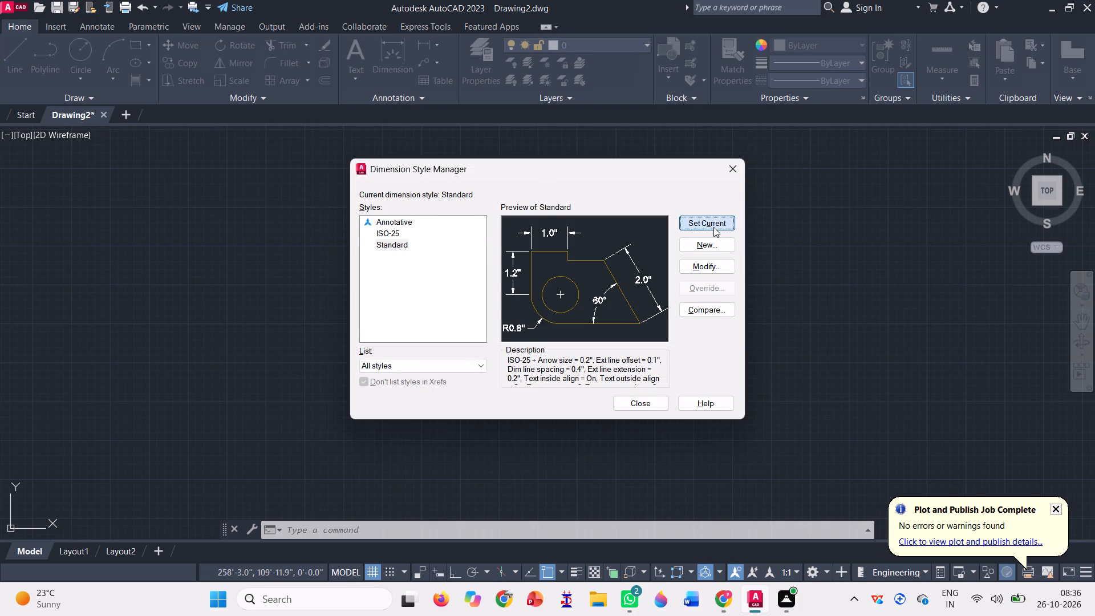
click(713, 227)
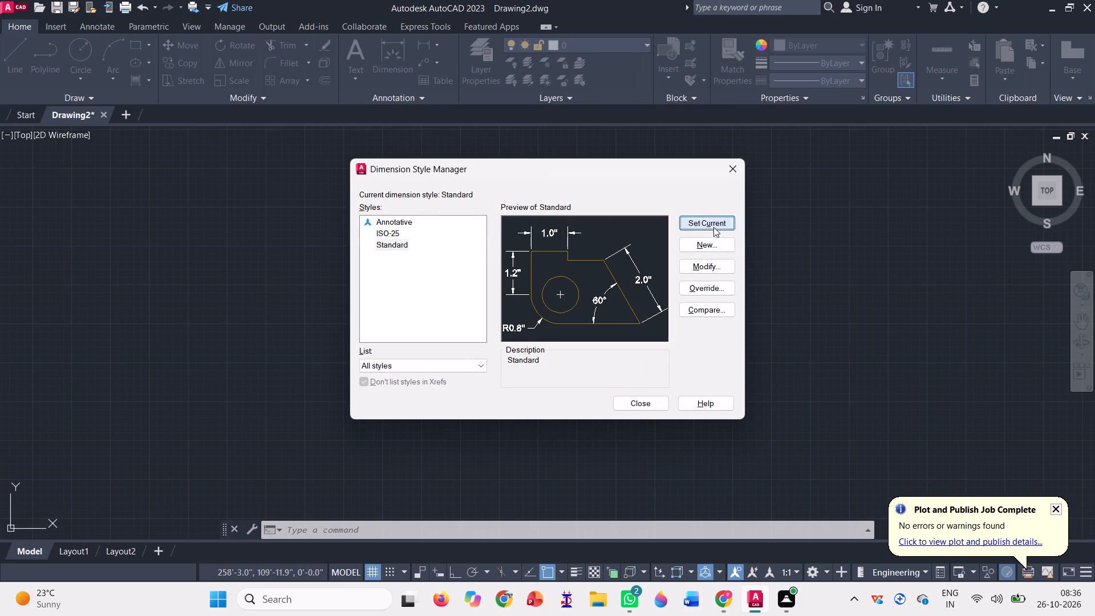
click(650, 410)
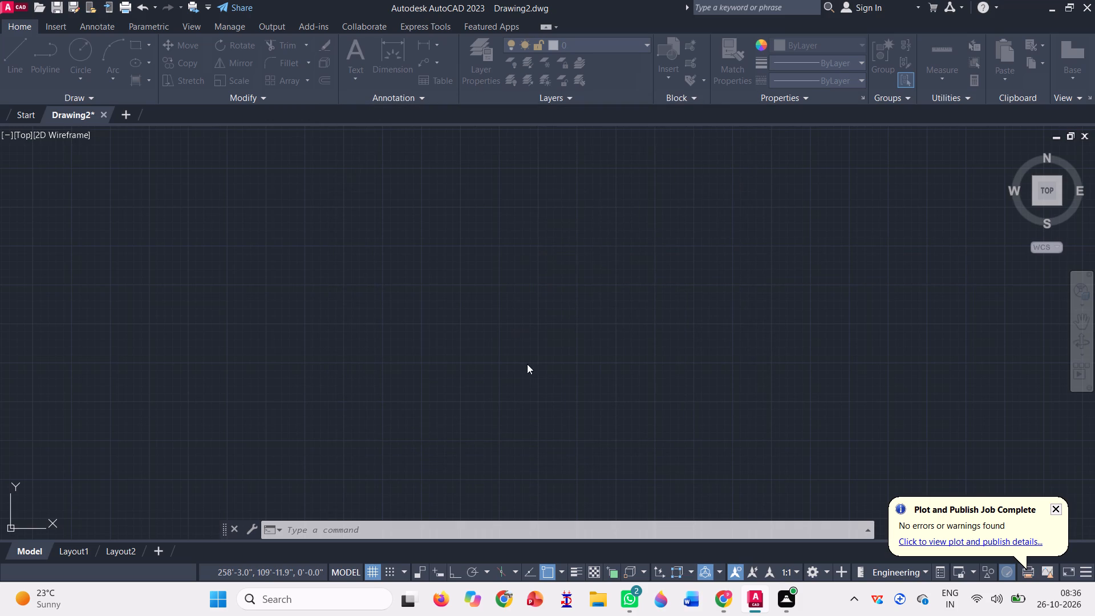
With ortho on, draw a 40' horizontal base line and continue vertically up from its right end for about 93'.
key(l)
key(Return)
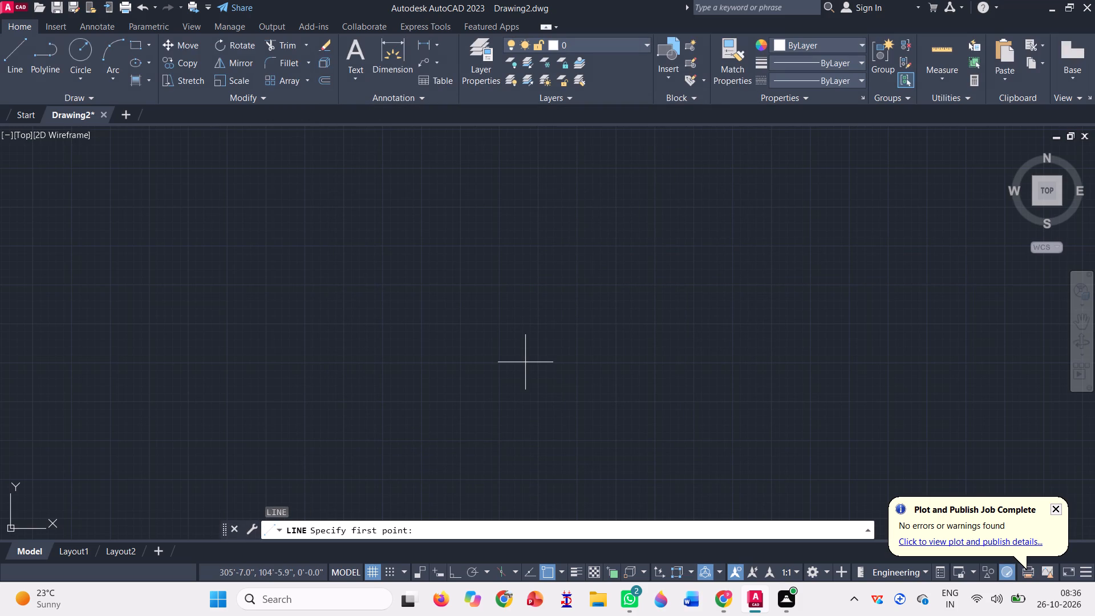
key(F8)
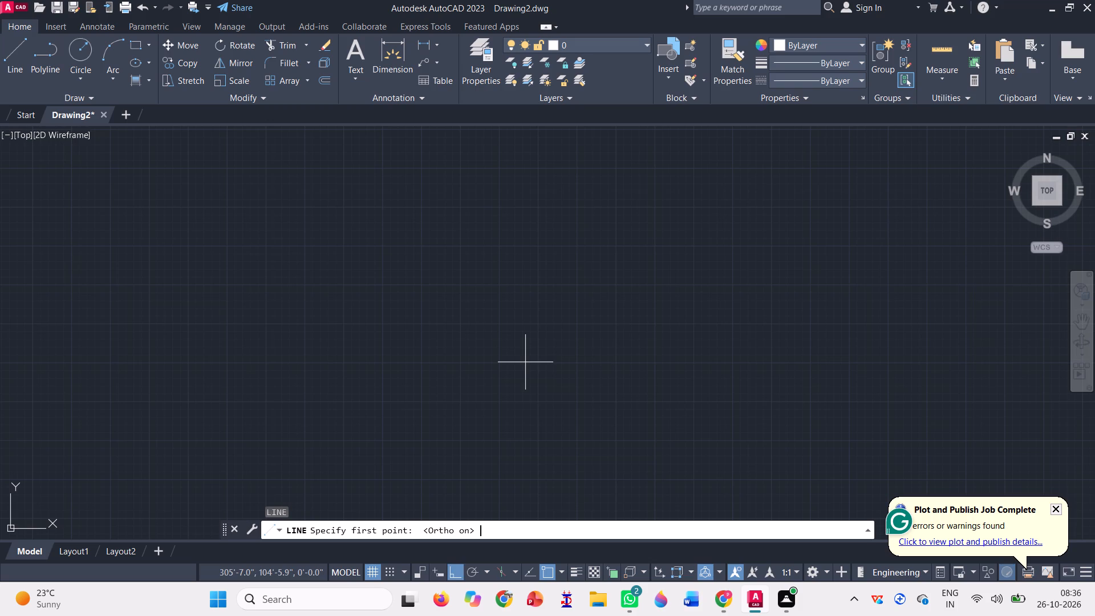
click(414, 403)
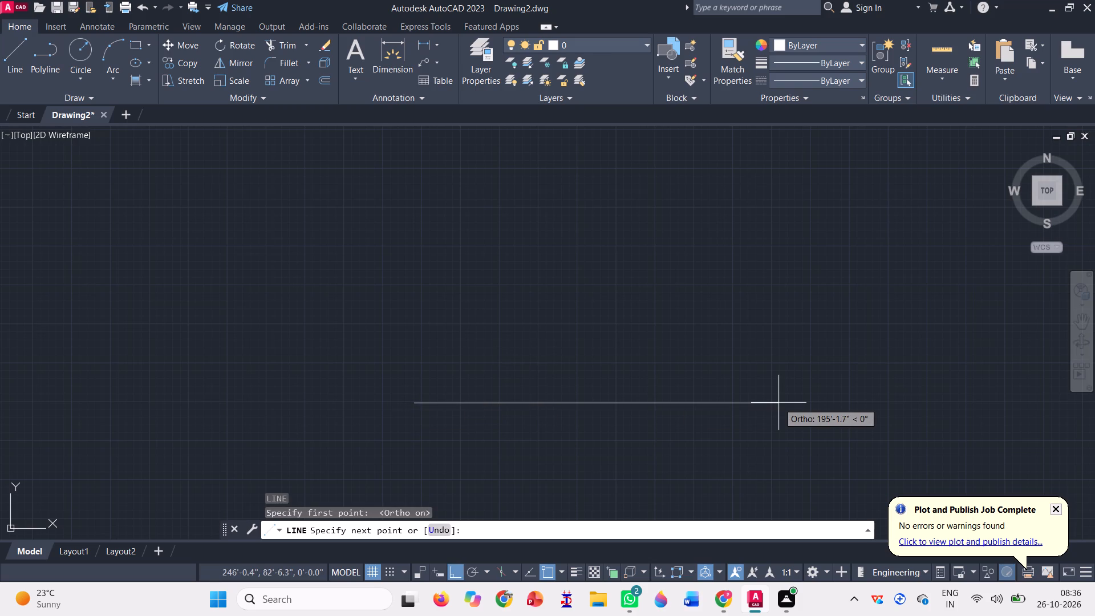
text(40')
key(Return)
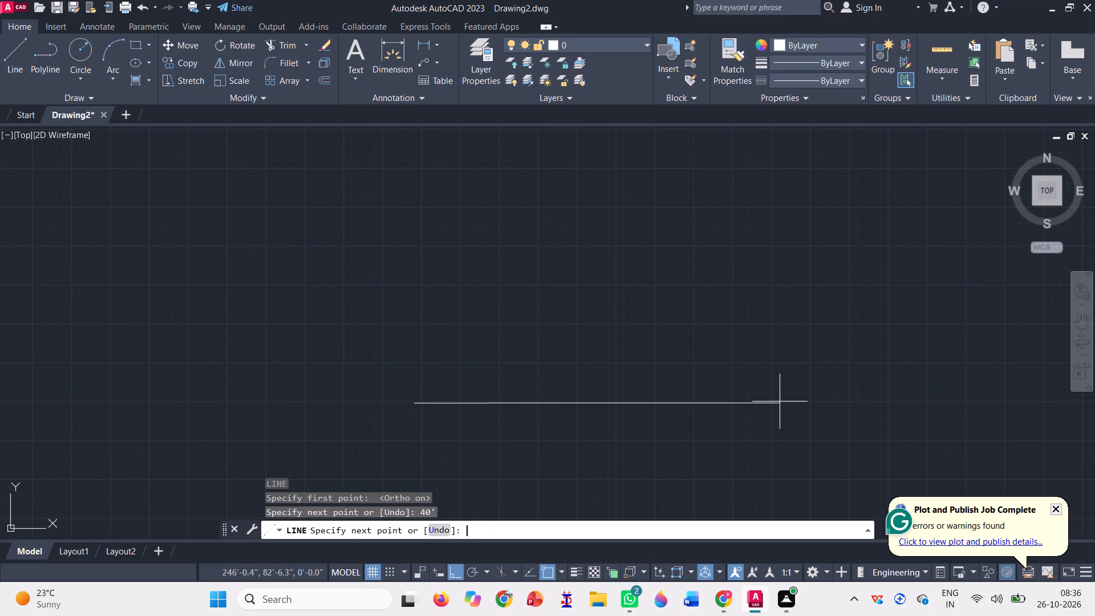
click(484, 229)
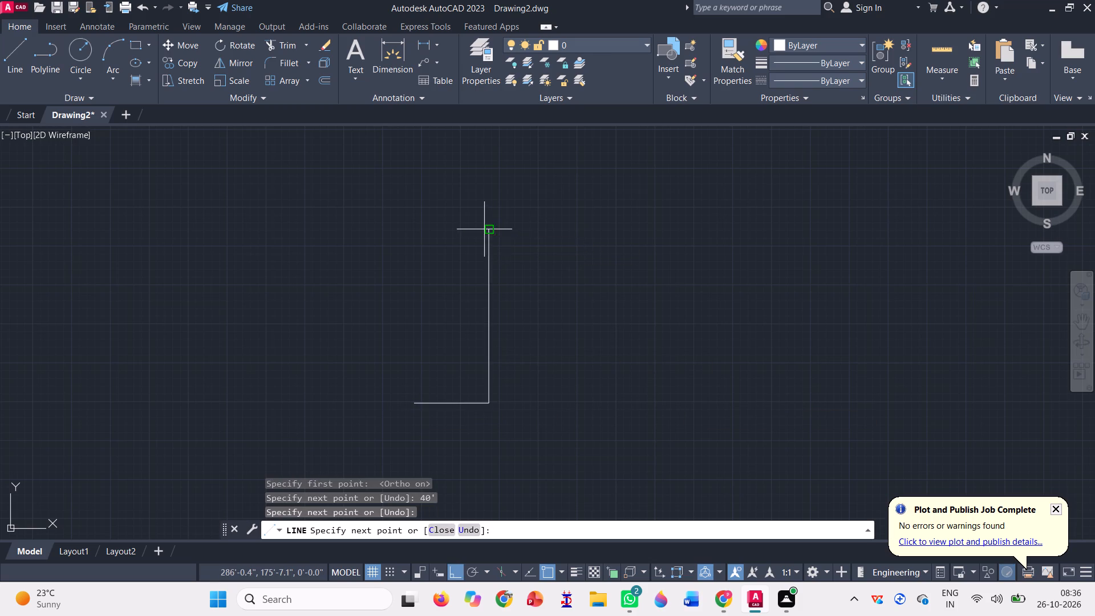
key(space)
Draw a vertical line about 102' long upward from the left end of the 40' base line.
key(l)
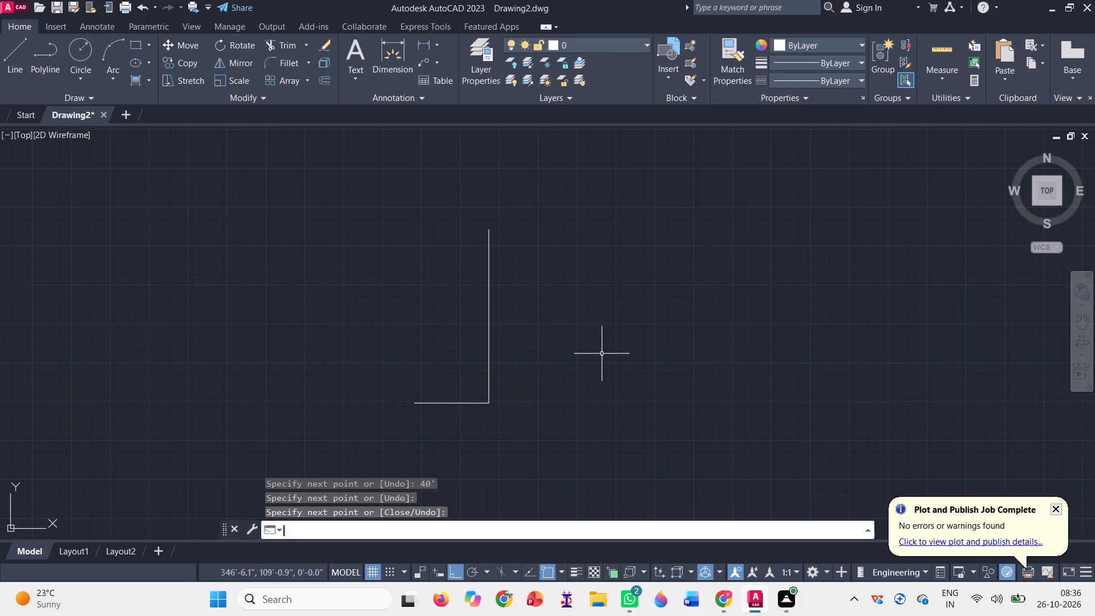
key(Return)
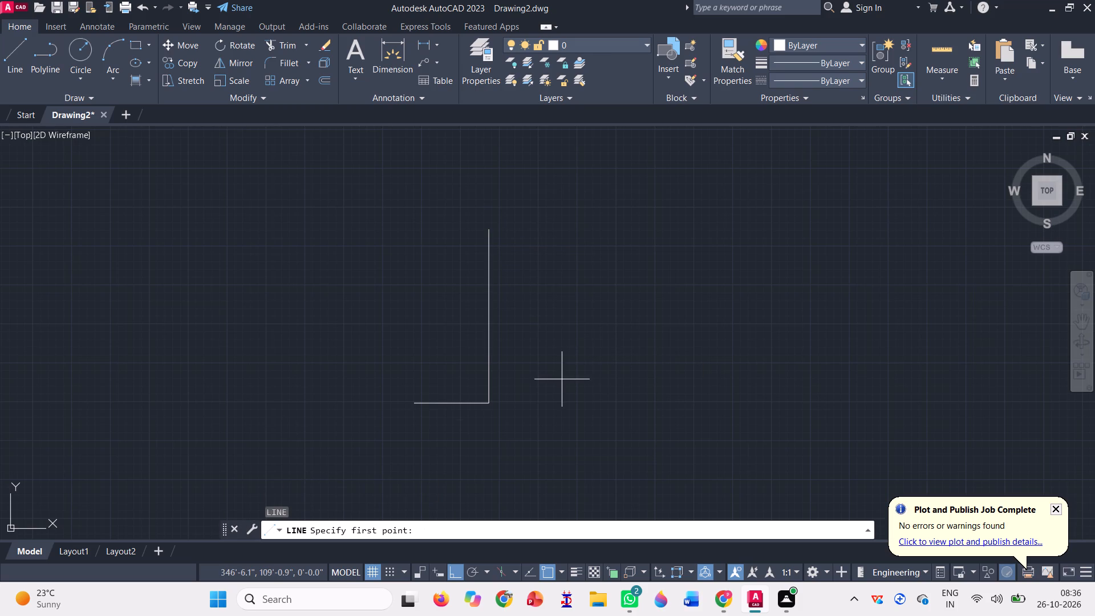
click(414, 402)
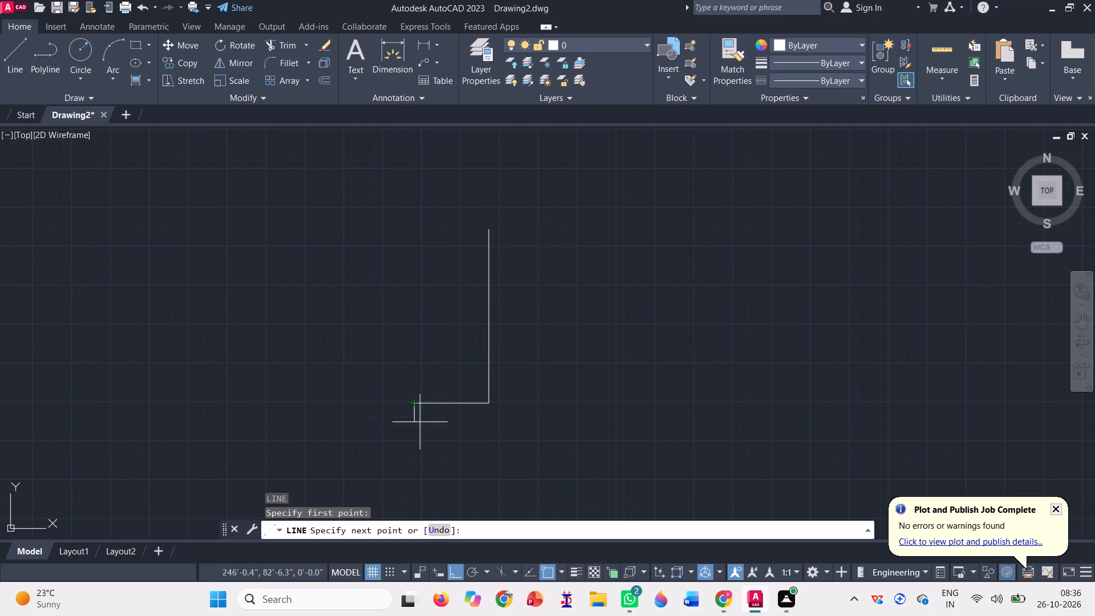
click(404, 210)
key(space)
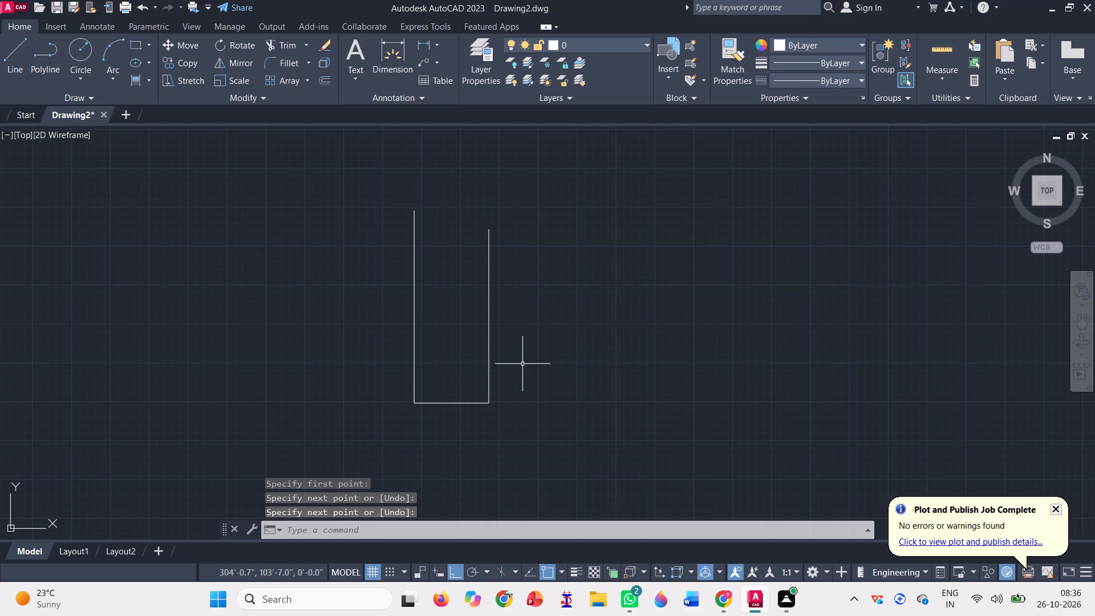
Draw a line 10' up from the base line's left end and continue it horizontally across to the right vertical line.
scroll(522, 362, up, 1)
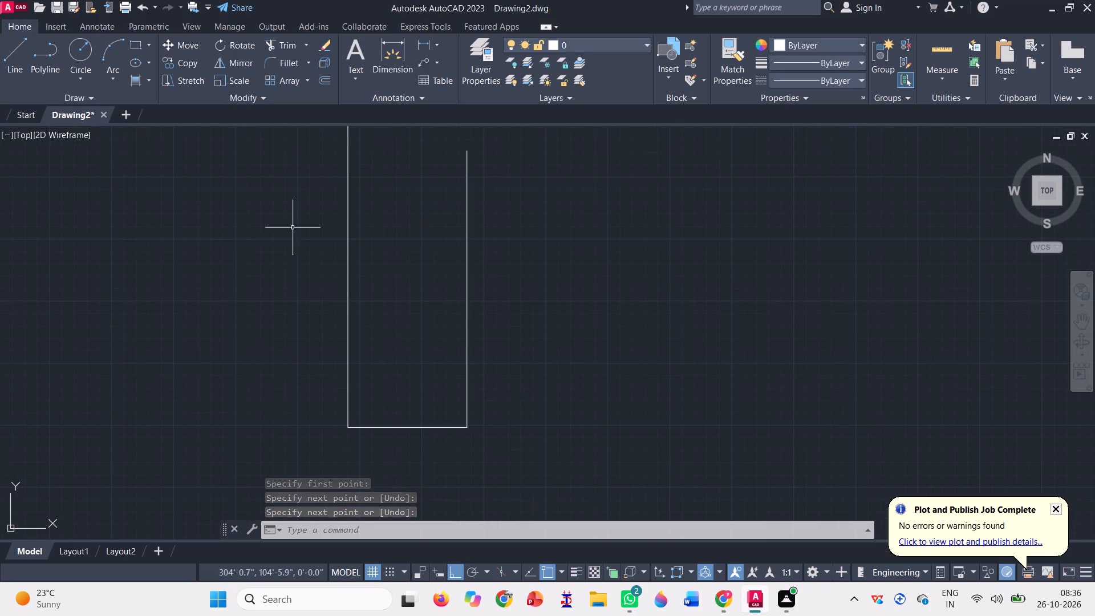
key(l)
key(Return)
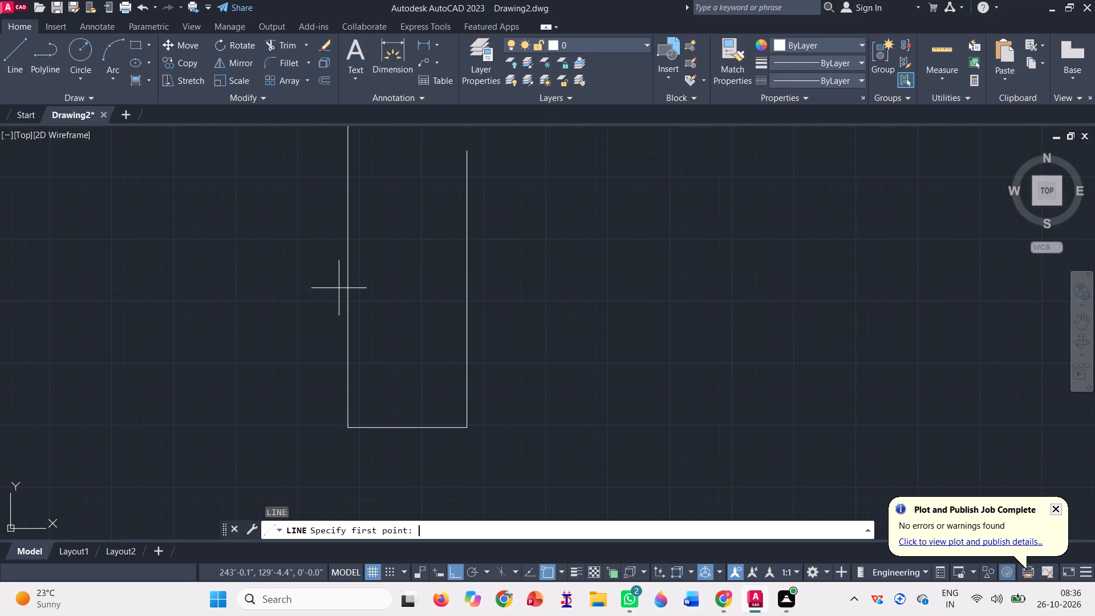
click(347, 427)
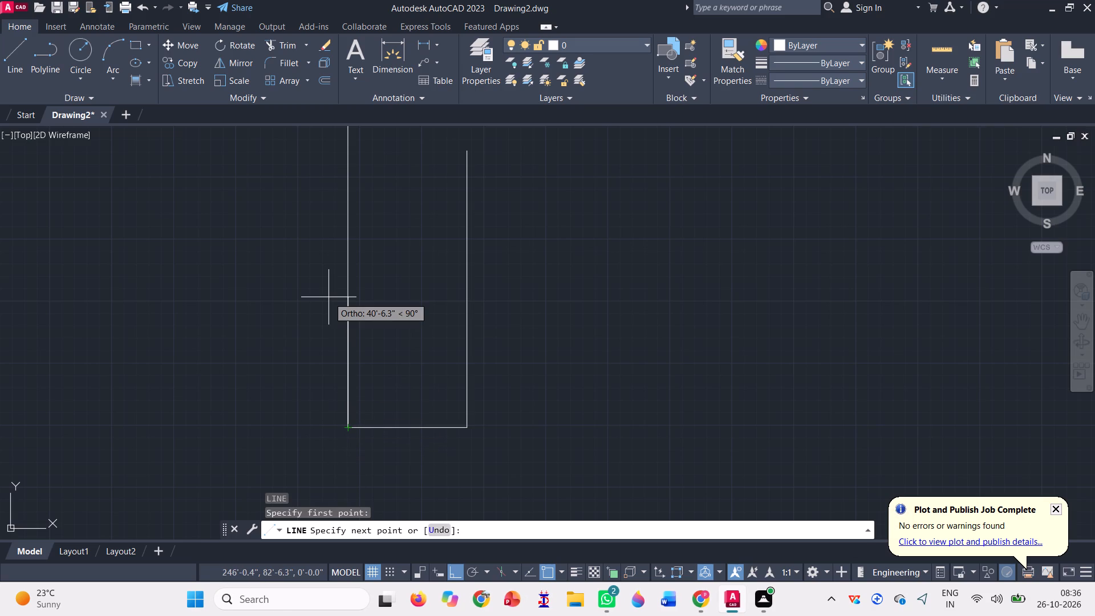
text(10')
key(Return)
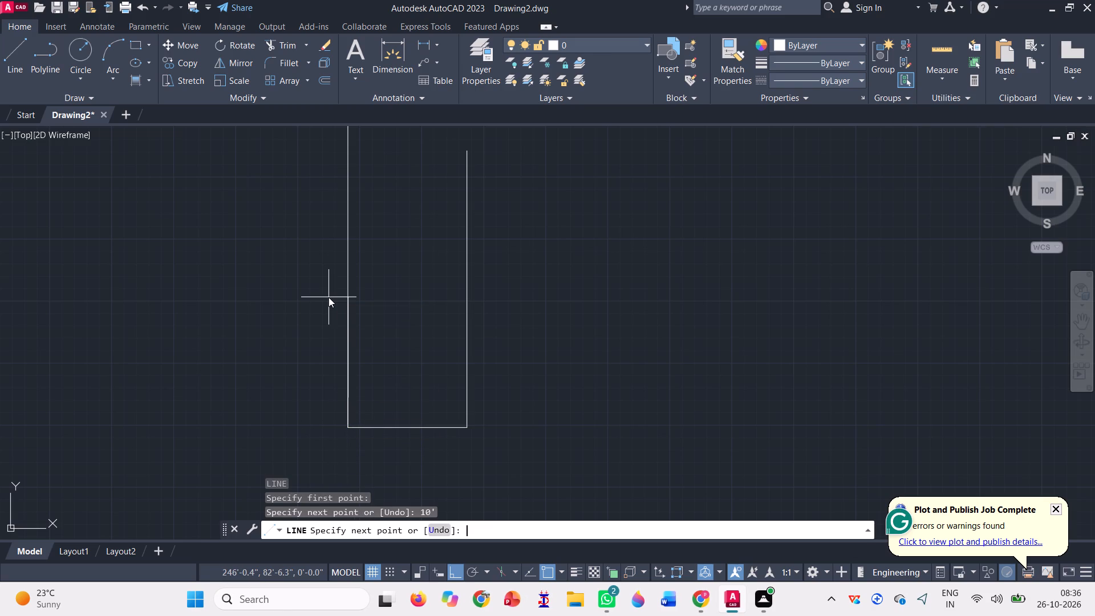
click(464, 400)
key(space)
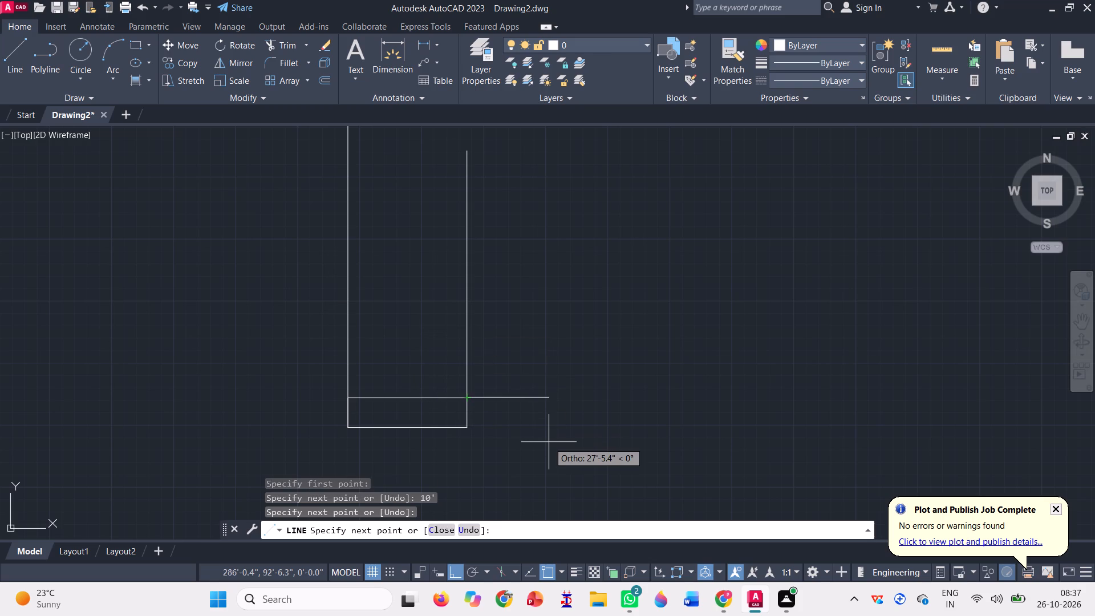
Draw a line 0'6" up from the left end of the 10' divider and continue it horizontally to the right vertical line.
key(l)
key(Return)
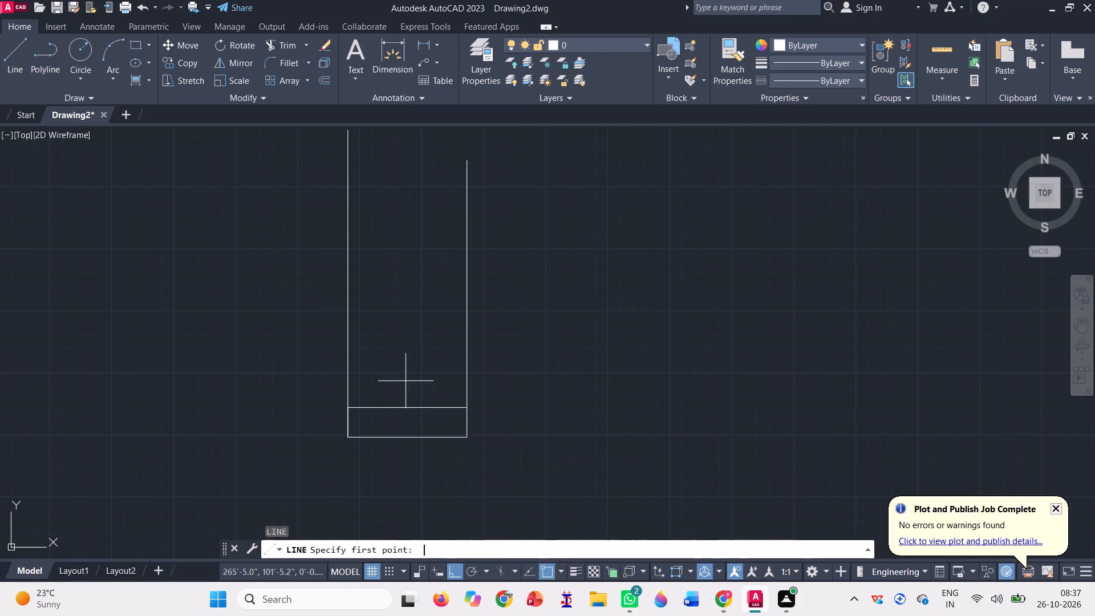
click(345, 404)
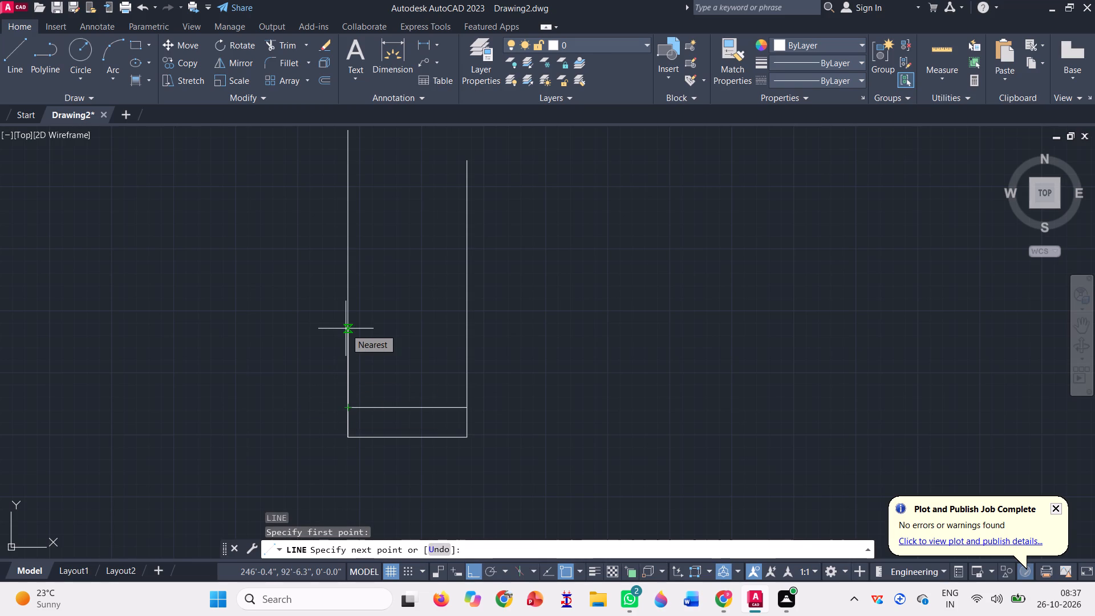
text(0'6")
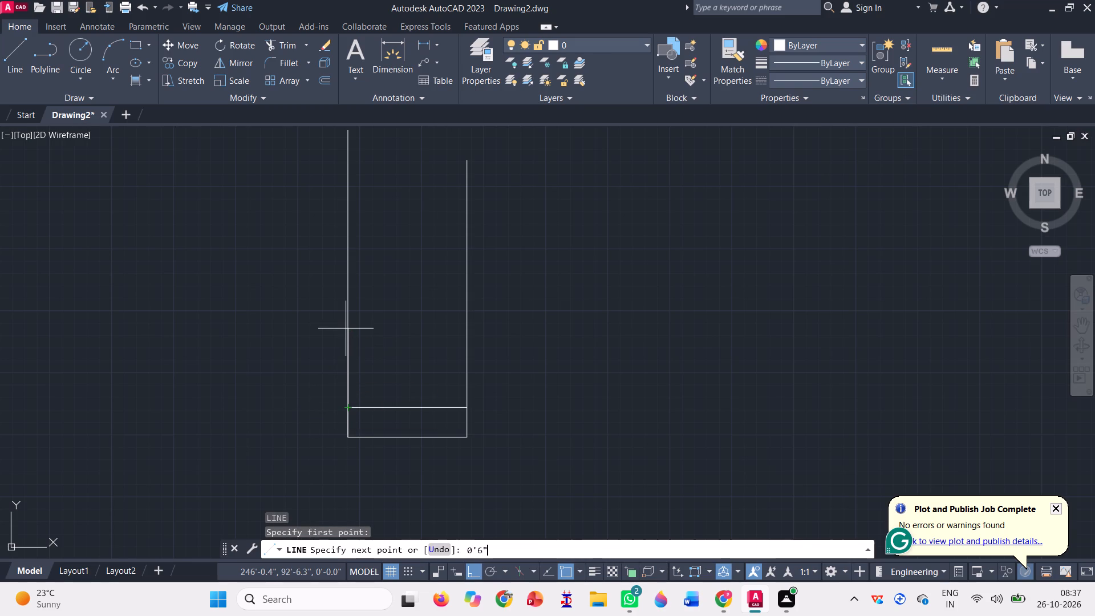
key(Return)
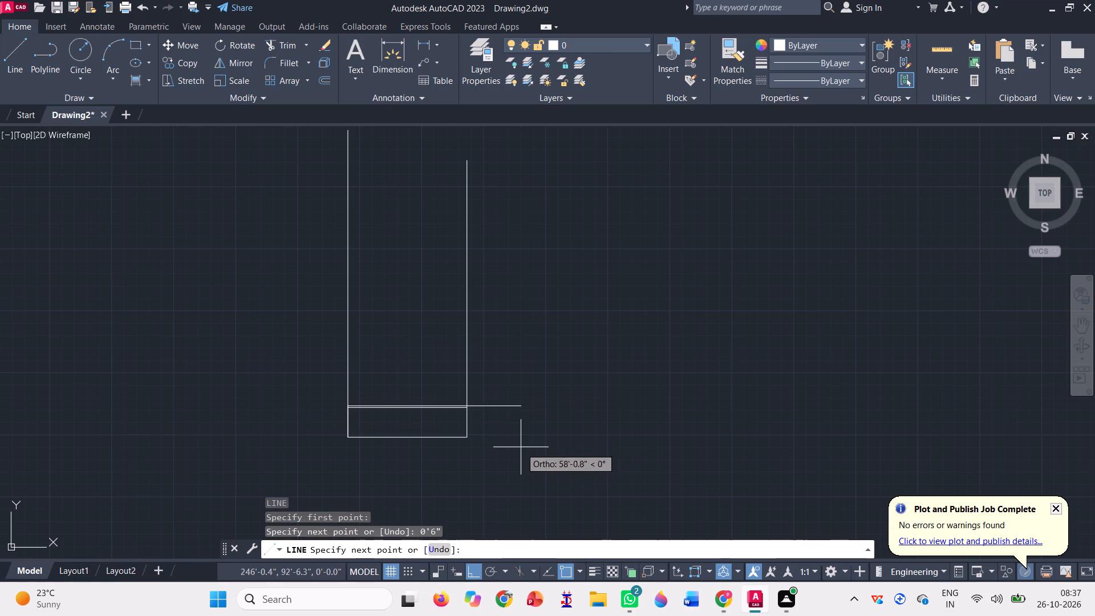
scroll(483, 404, up, 3)
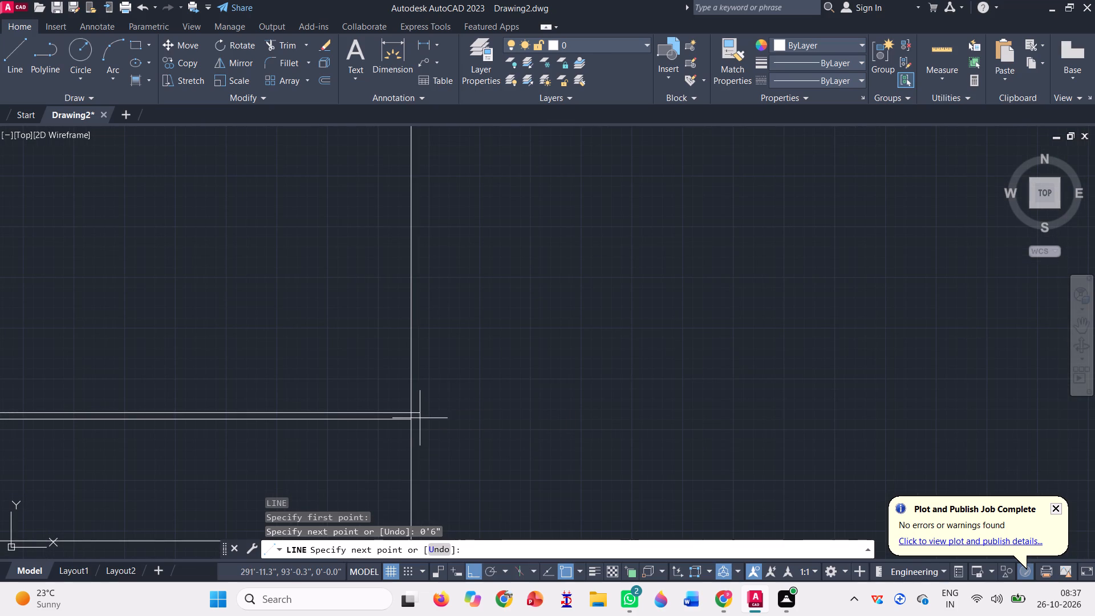
click(413, 414)
scroll(426, 410, down, 2)
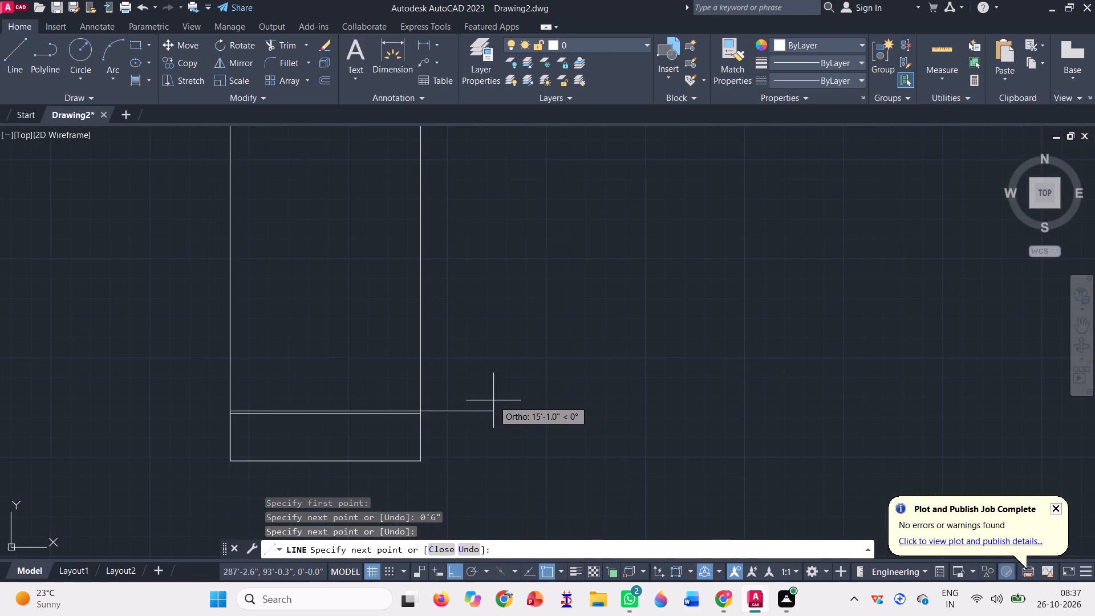
key(space)
Draw a line 10' up from the left end of the upper divider line and continue it across to the right vertical line.
text(l)
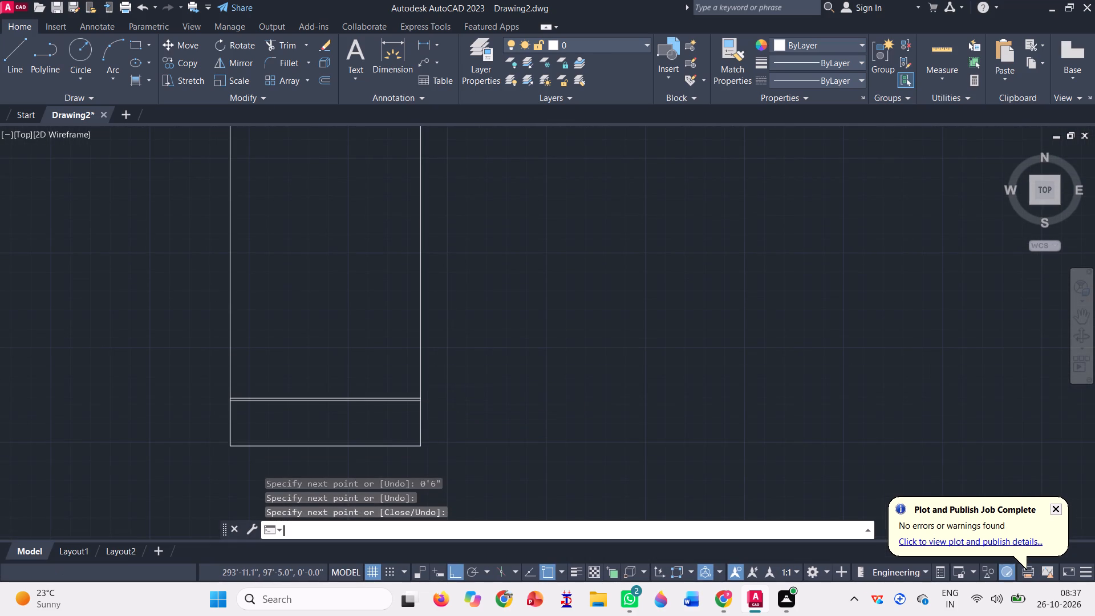
key(Return)
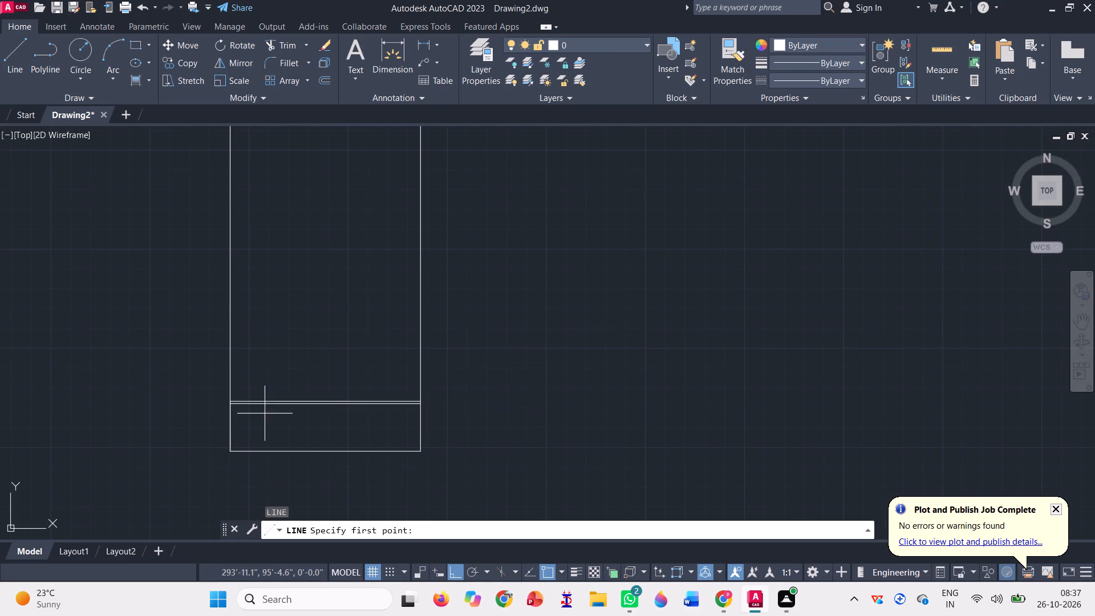
scroll(236, 411, up, 3)
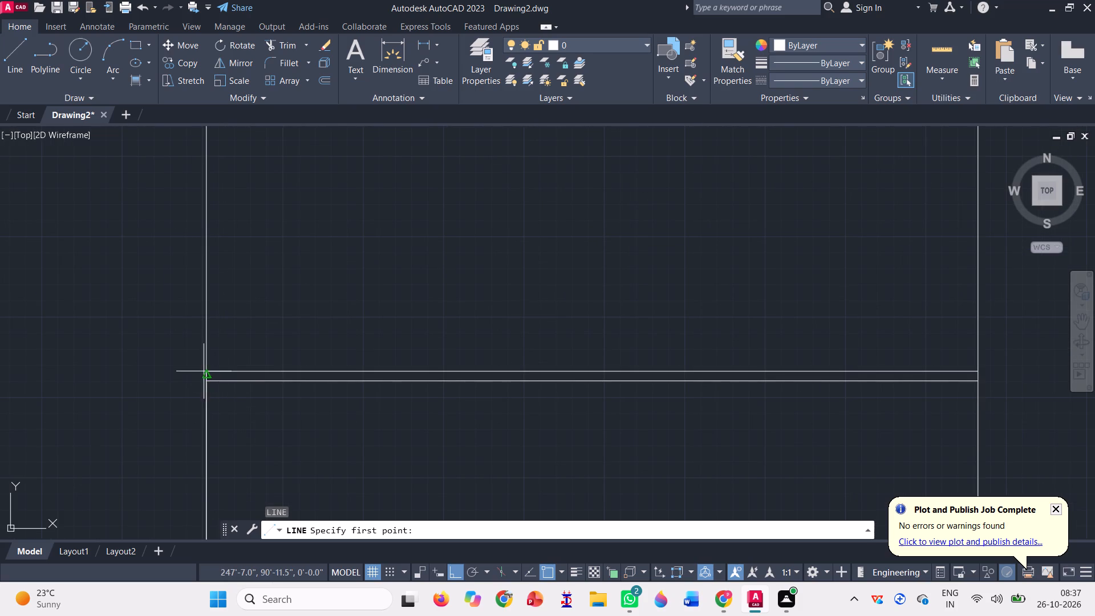
click(202, 369)
scroll(303, 468, down, 1)
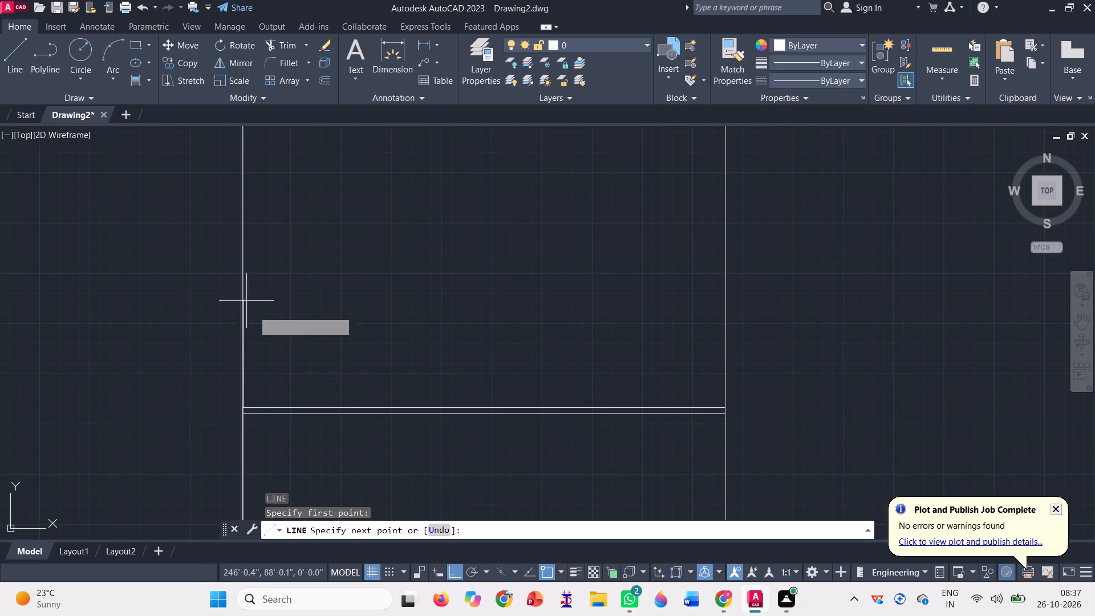
text(10')
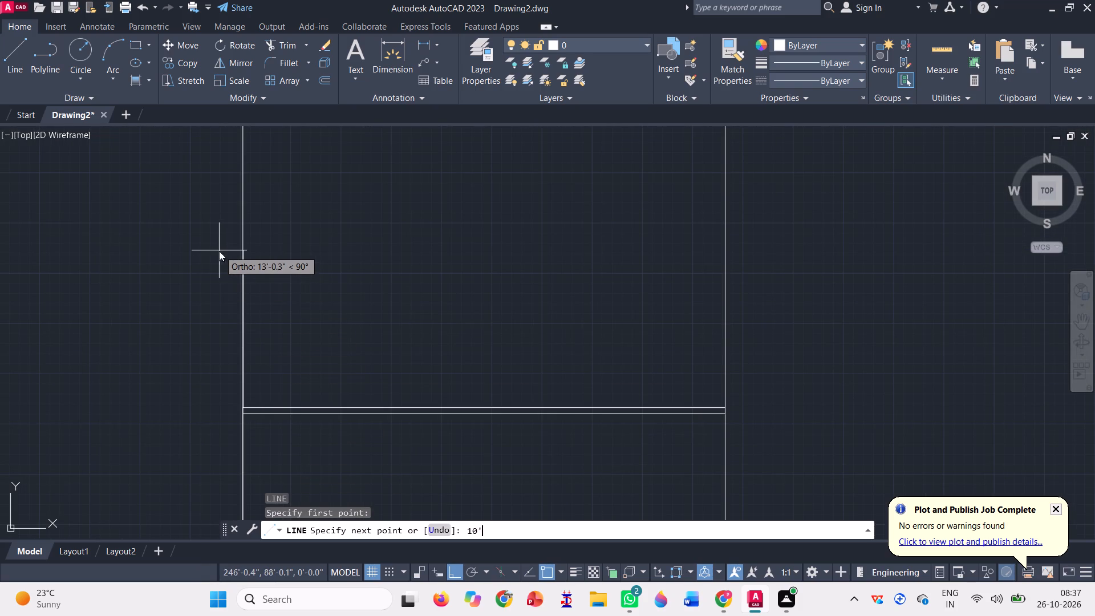
key(Return)
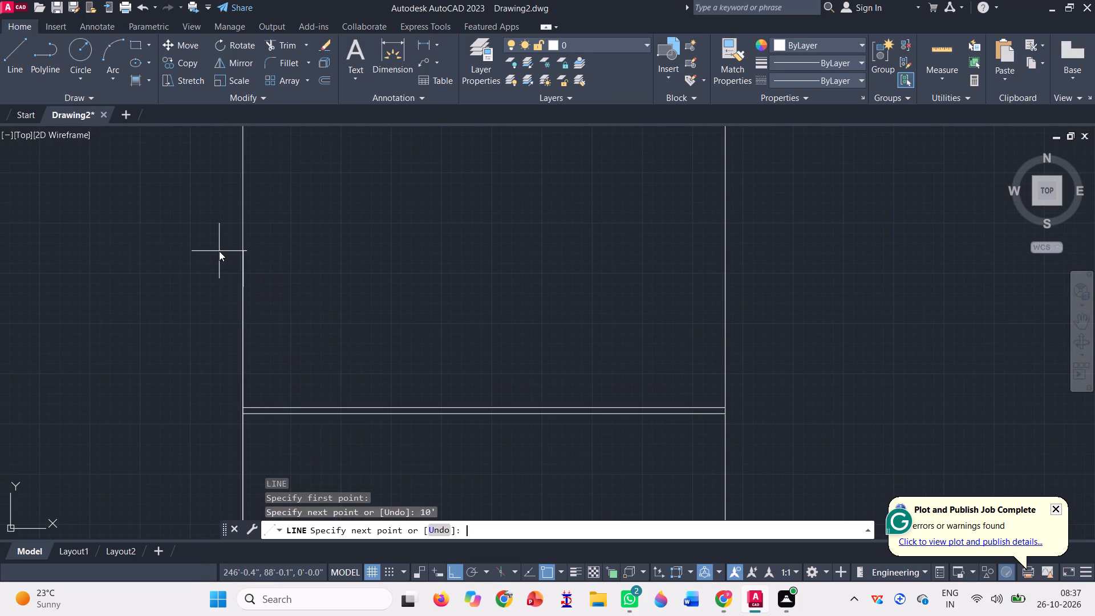
scroll(219, 249, down, 1)
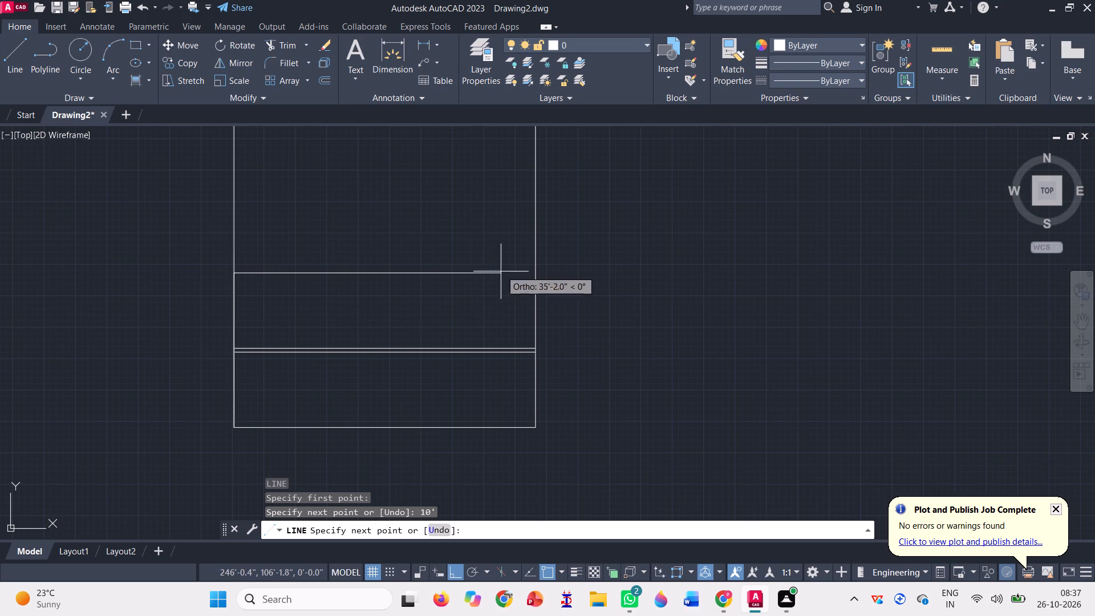
click(532, 273)
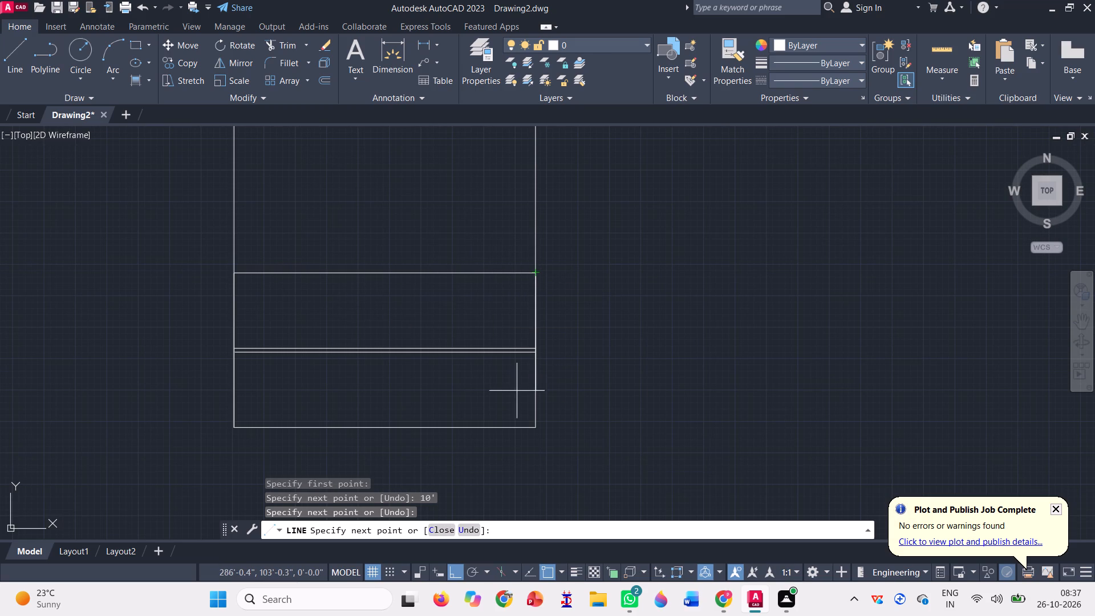
key(space)
Draw a line 0'6" up from the new divider's left end and continue it horizontally to the right vertical line, completing the second double line.
key(l)
key(Return)
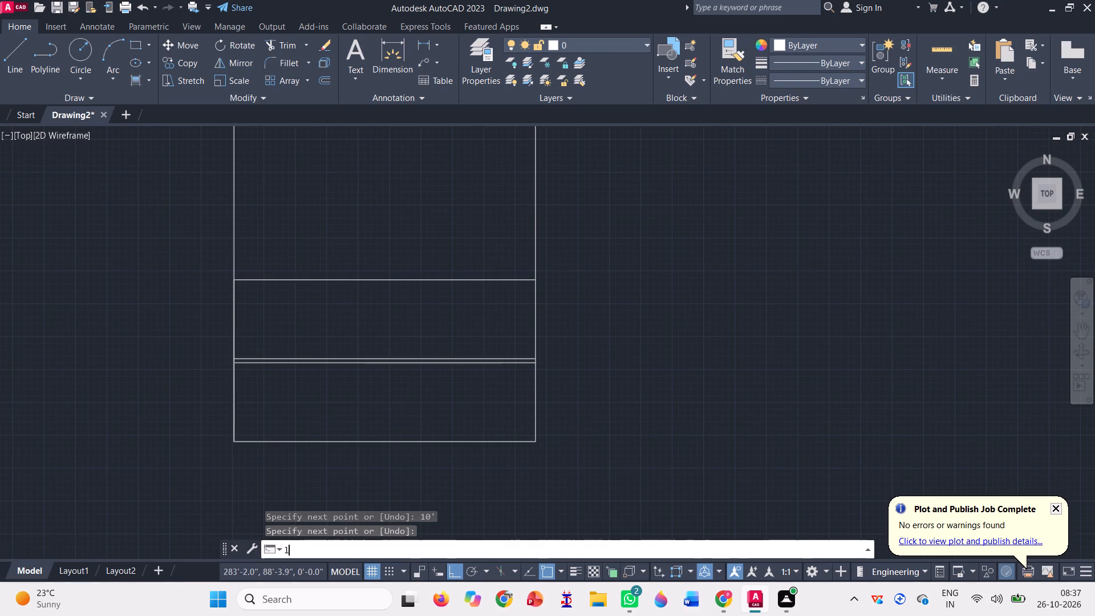
scroll(257, 230, up, 2)
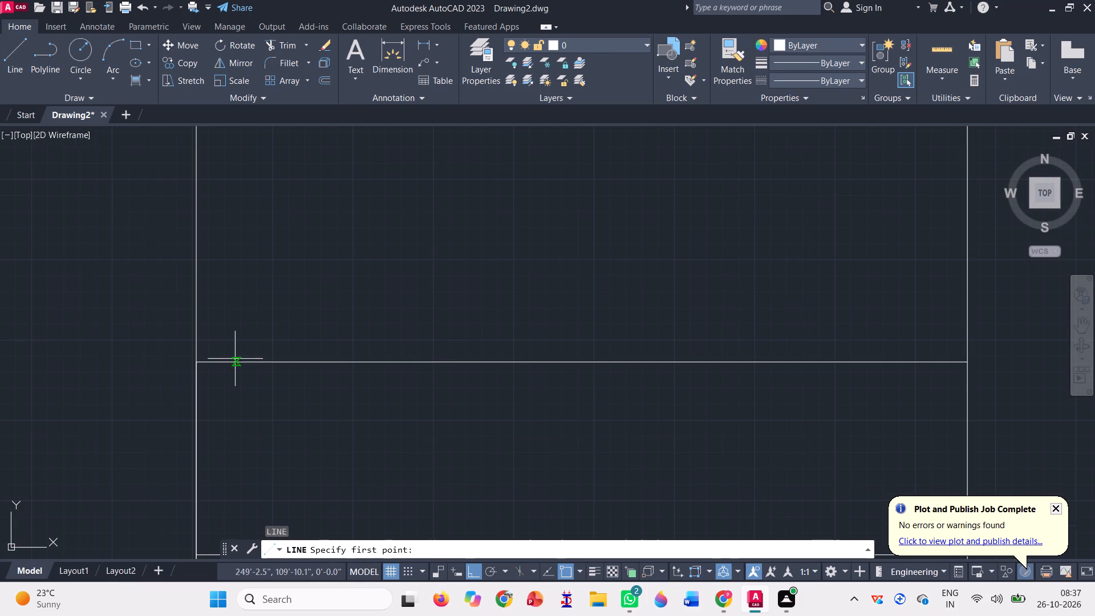
click(200, 364)
text(0'6")
key(Return)
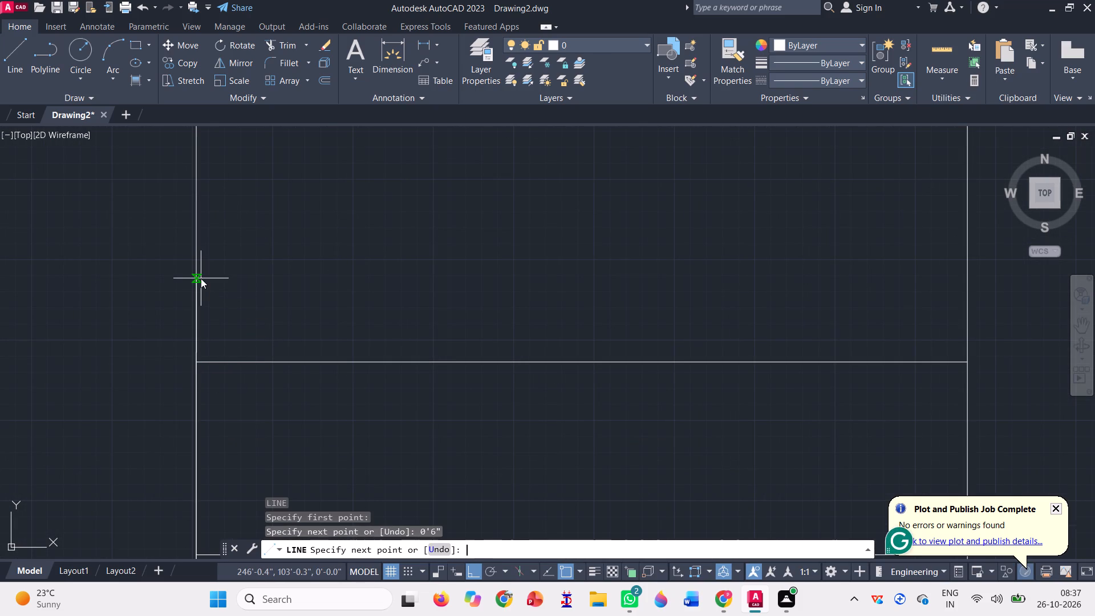
scroll(201, 276, down, 1)
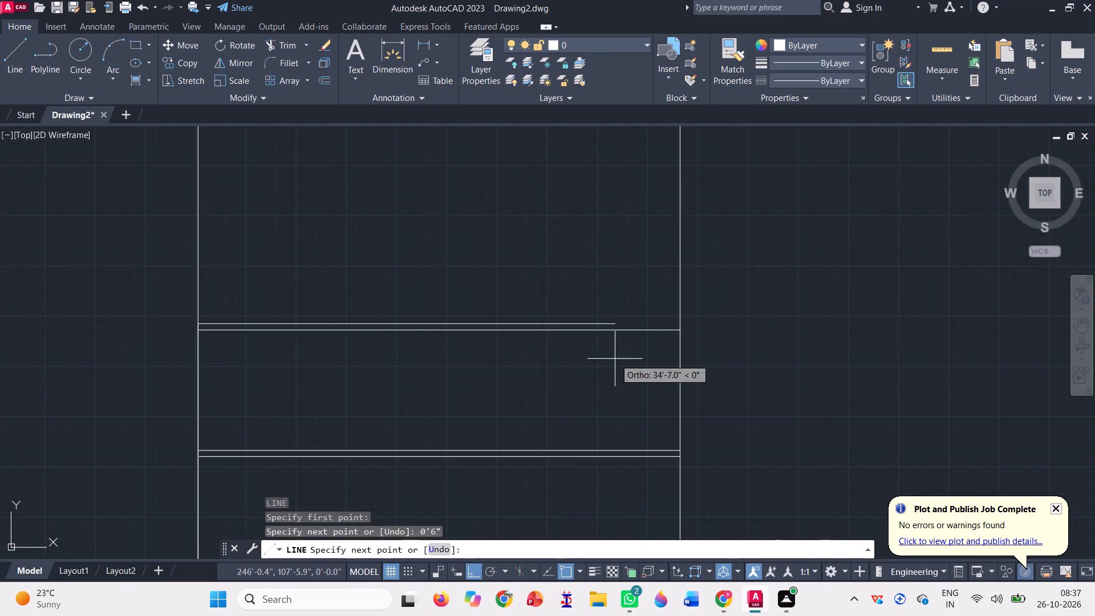
scroll(682, 329, up, 3)
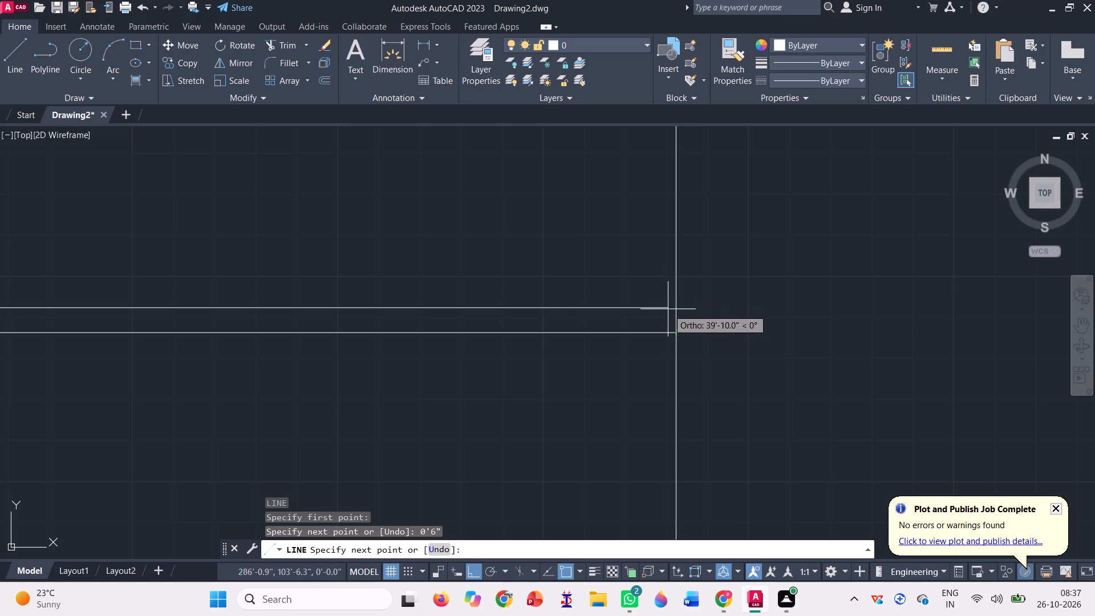
click(673, 305)
scroll(542, 375, down, 2)
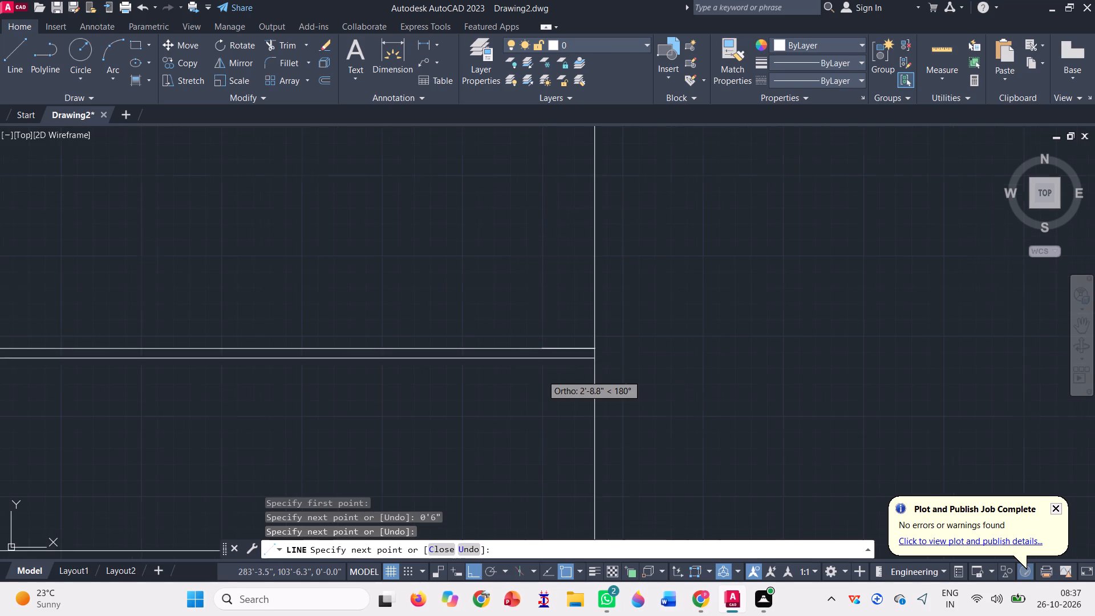
scroll(646, 293, down, 1)
key(space)
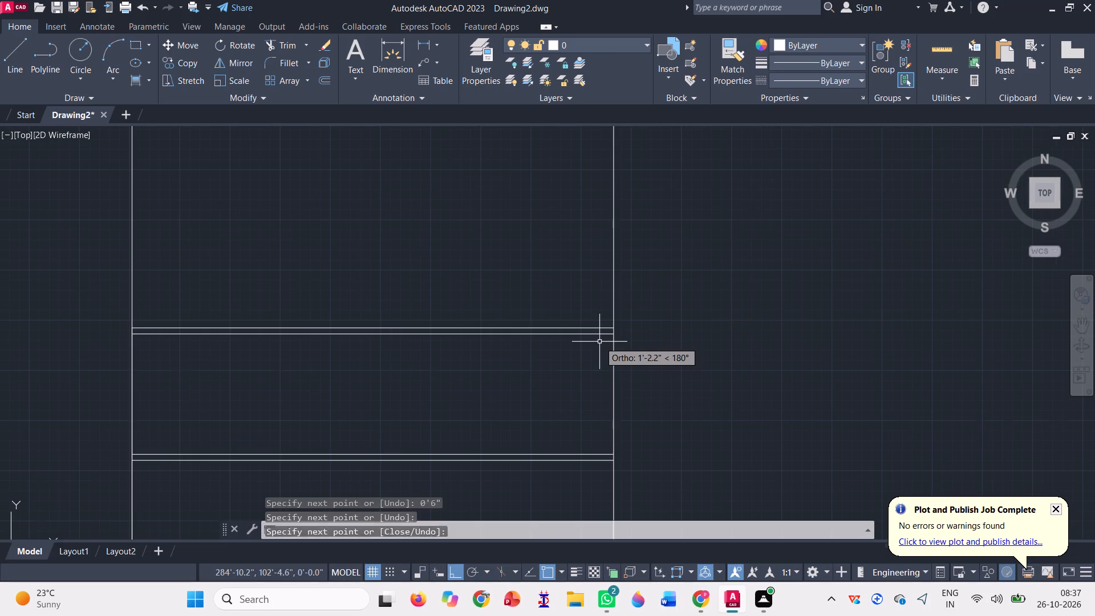
From the left end of the second double line's upper edge, draw a line 10' up and across to the right vertical line.
scroll(579, 365, down, 1)
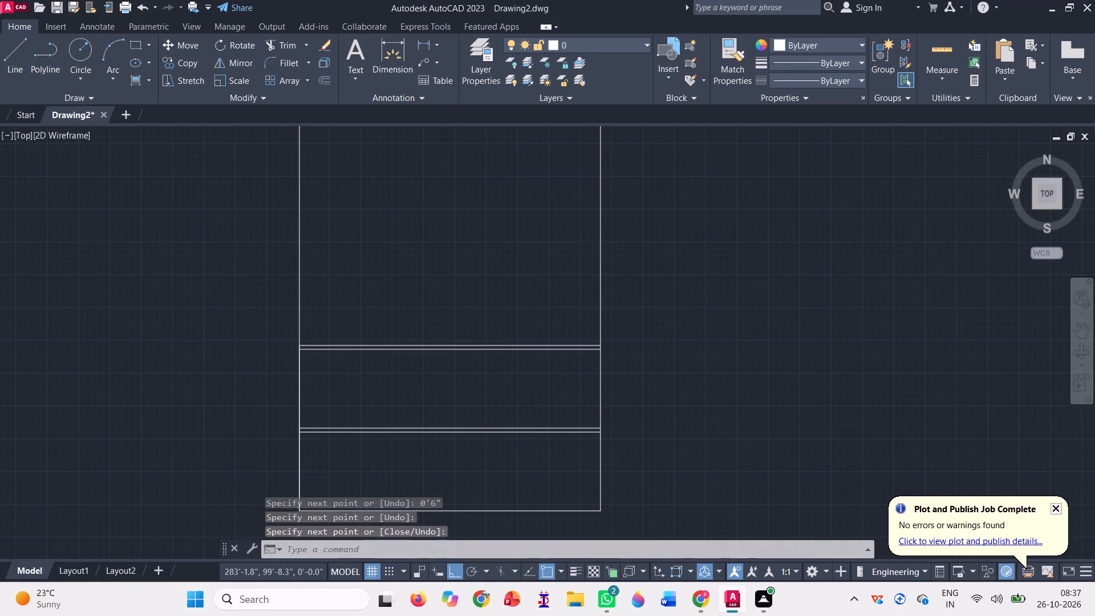
key(l)
key(Return)
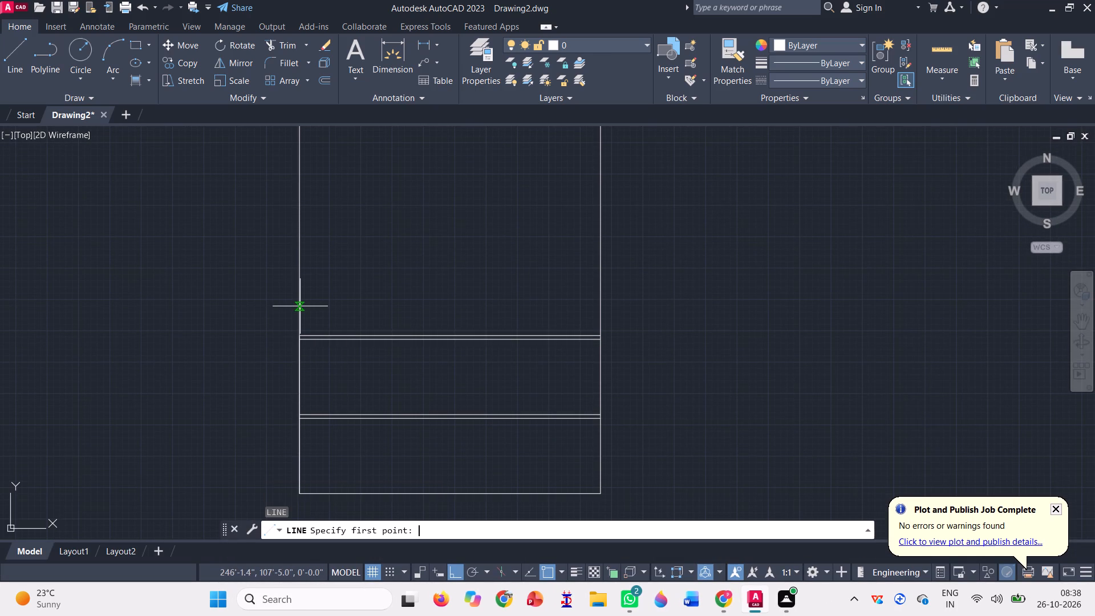
scroll(300, 306, up, 2)
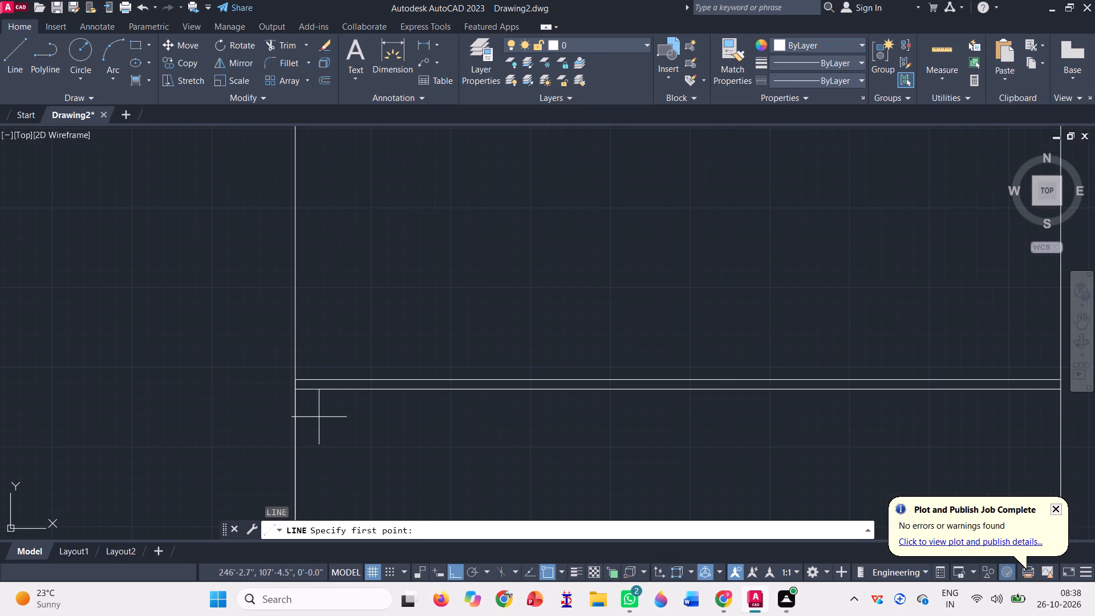
click(295, 376)
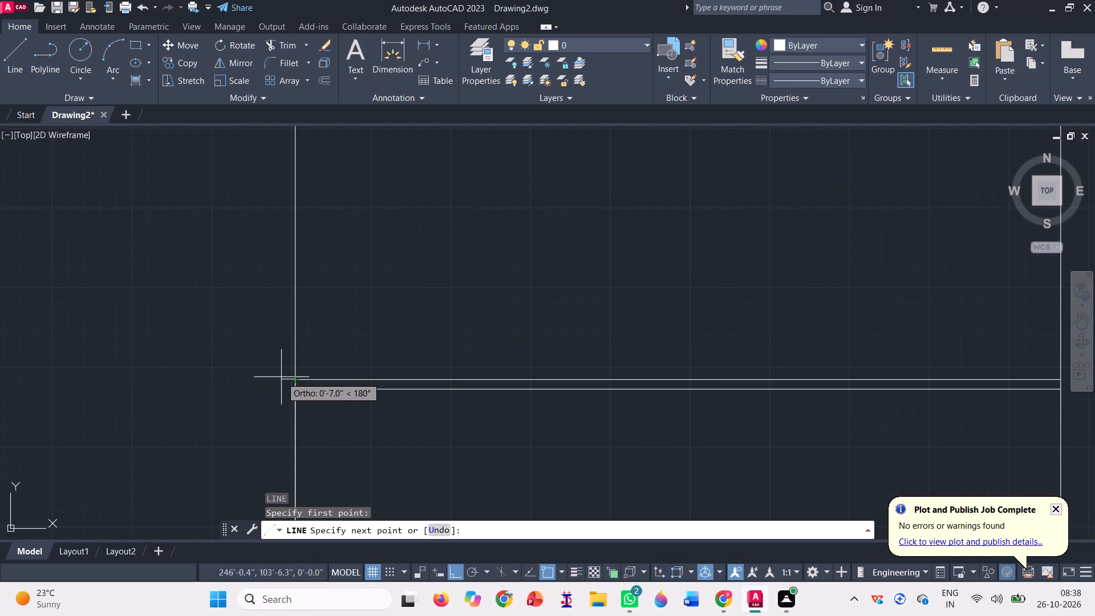
scroll(279, 377, down, 1)
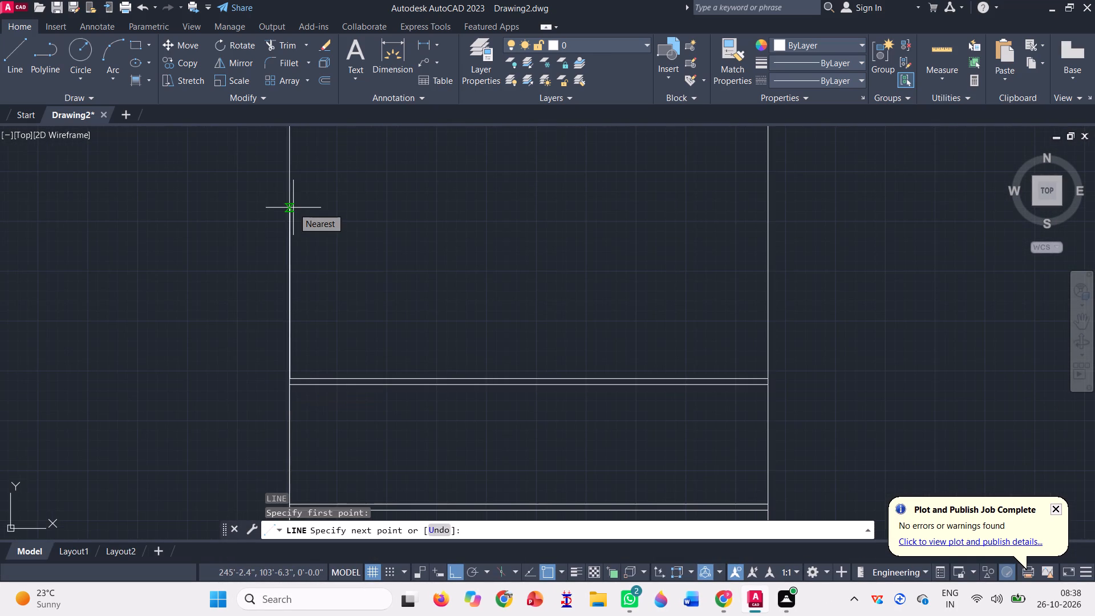
text(10')
key(Return)
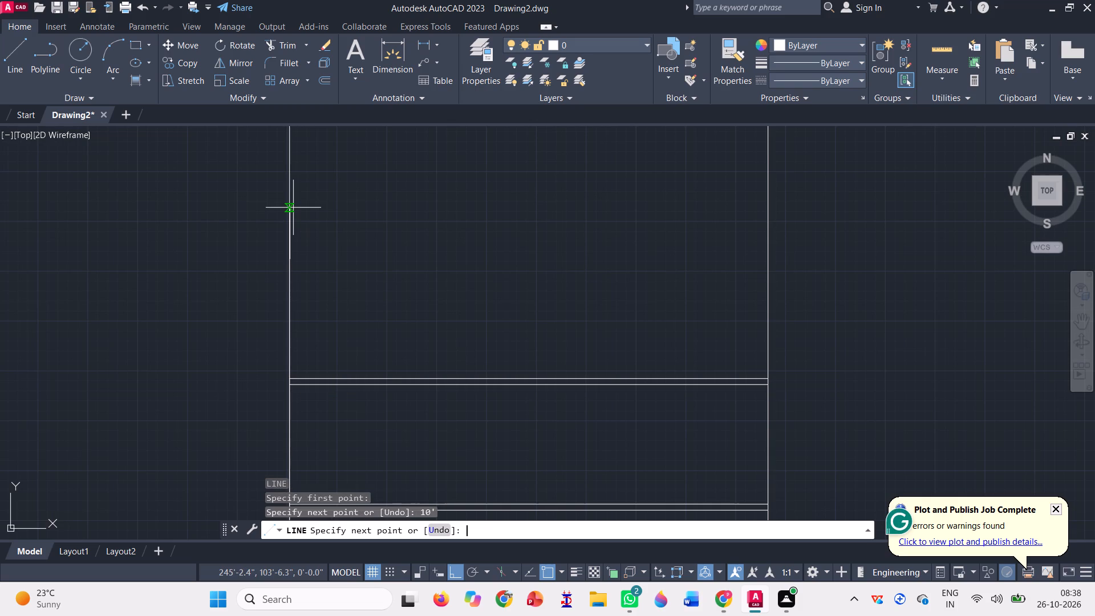
click(766, 261)
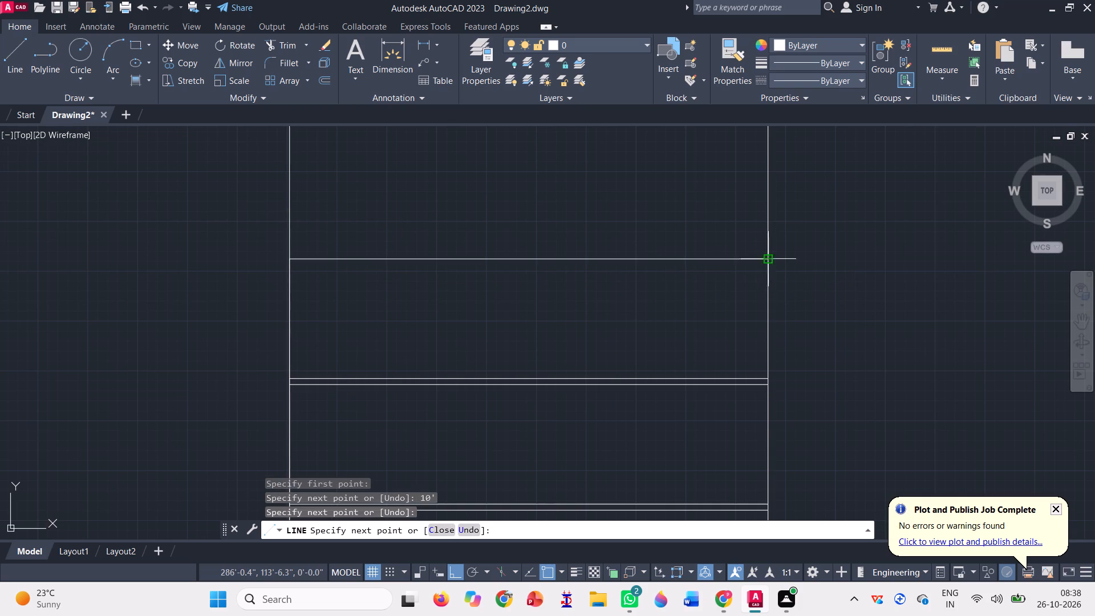
key(space)
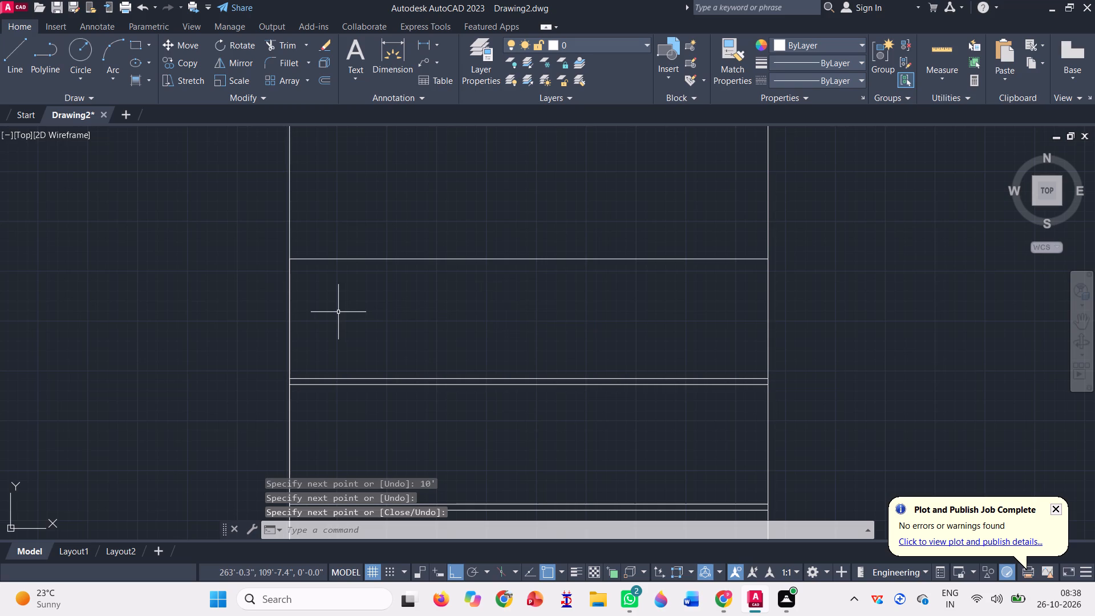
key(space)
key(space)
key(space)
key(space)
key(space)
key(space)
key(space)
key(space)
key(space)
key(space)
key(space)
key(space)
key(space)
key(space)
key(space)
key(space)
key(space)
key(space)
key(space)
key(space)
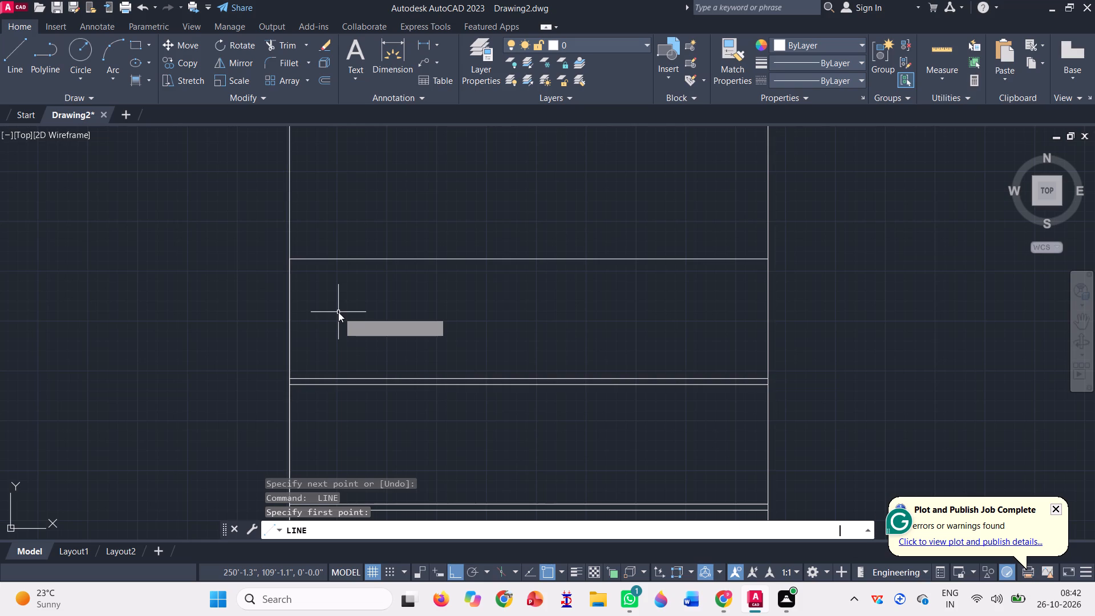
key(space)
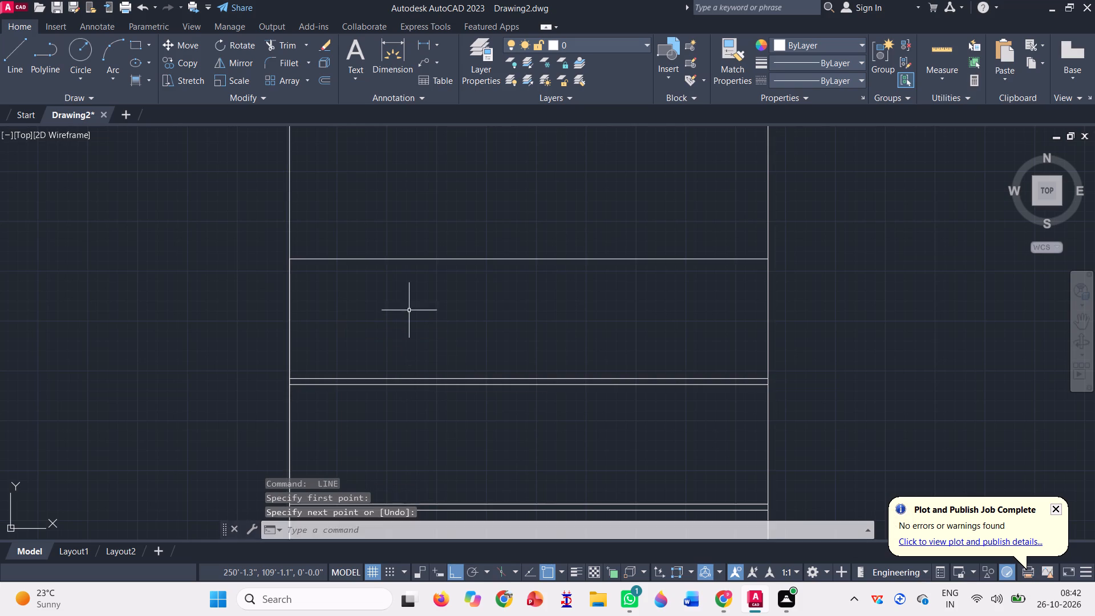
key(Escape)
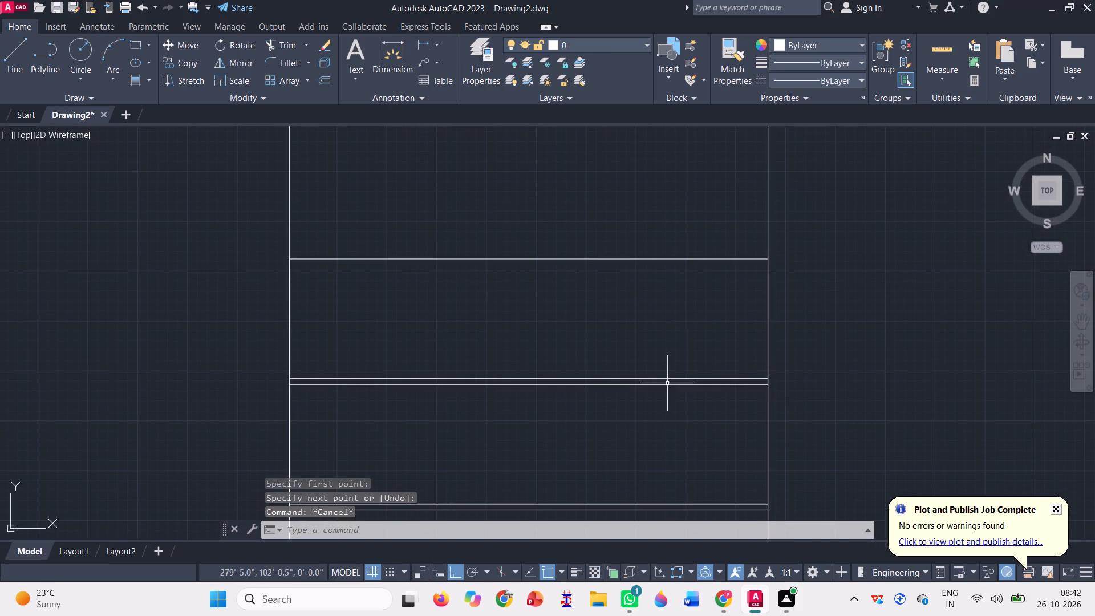
Draw a line 0'6" up from the top divider's left end and continue it across to the right vertical line, completing the third double line.
key(l)
key(Return)
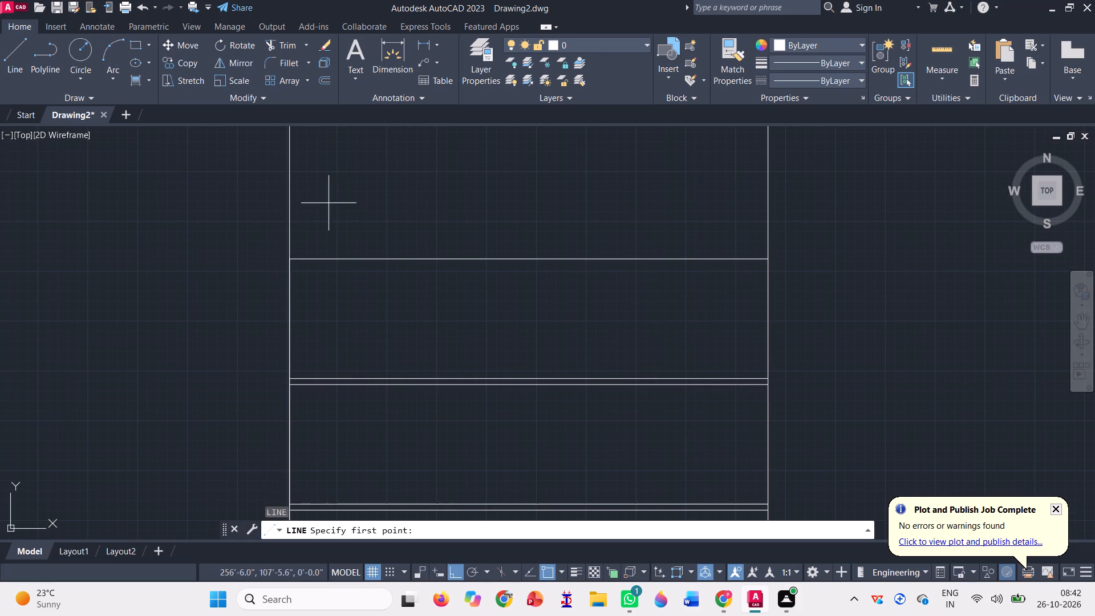
click(290, 257)
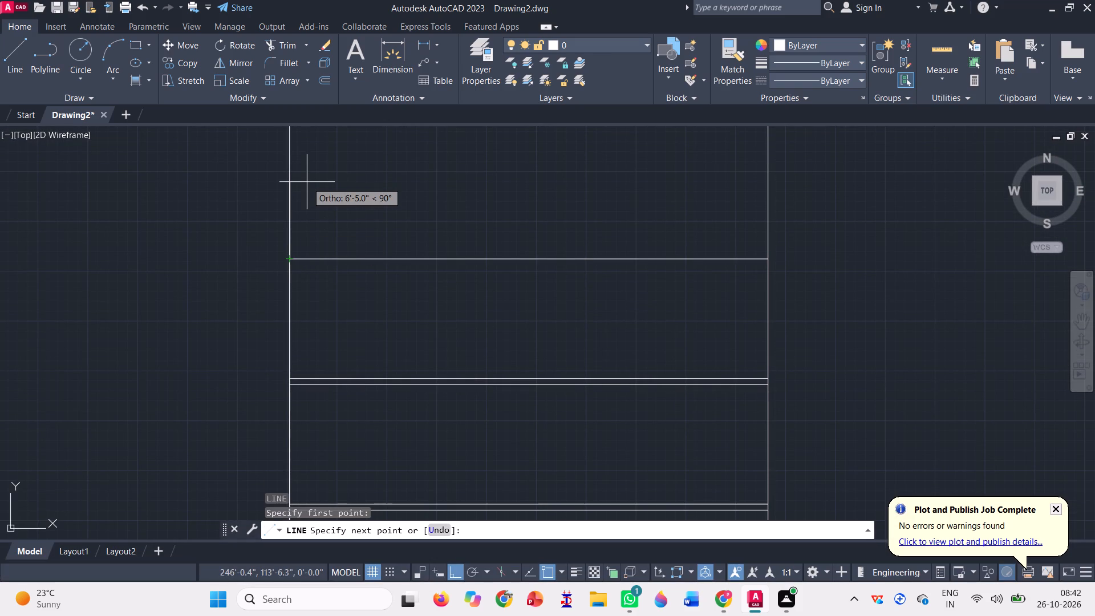
text(0'6")
key(Return)
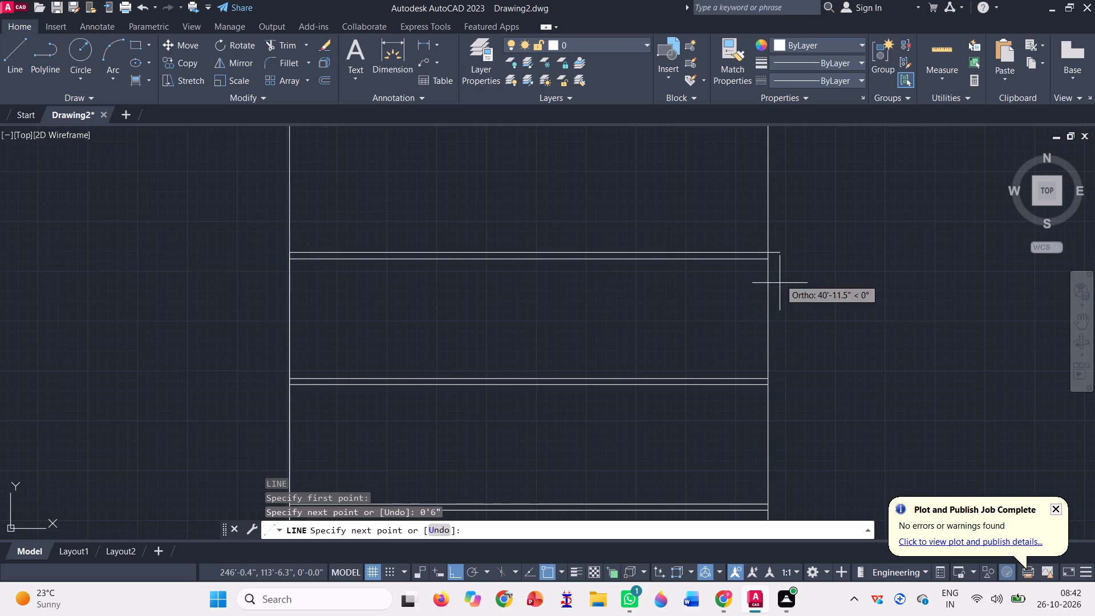
click(772, 250)
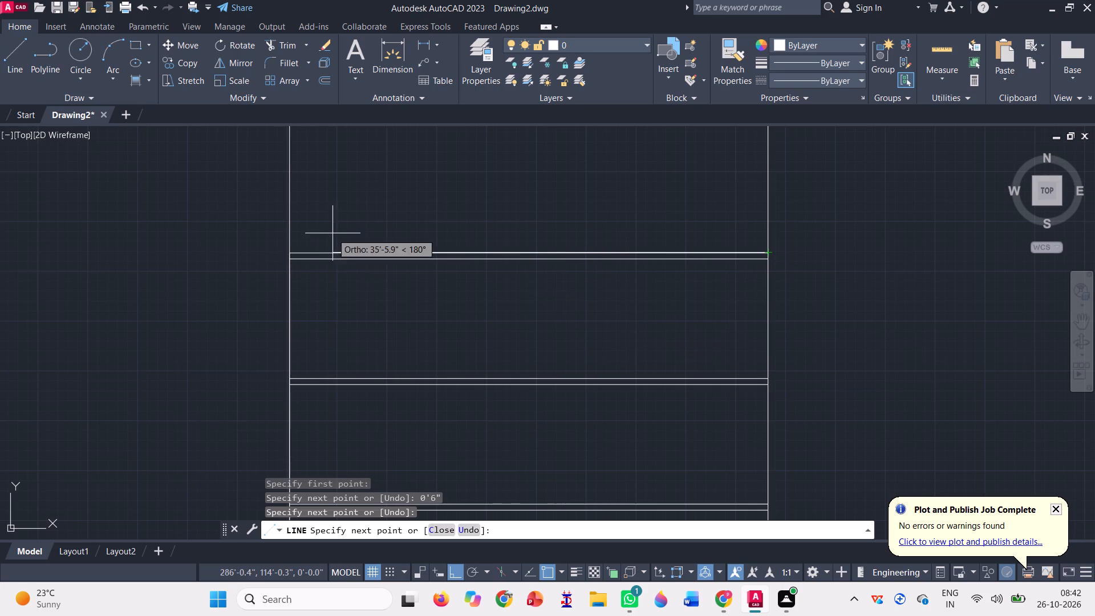
scroll(255, 243, up, 2)
scroll(241, 296, down, 1)
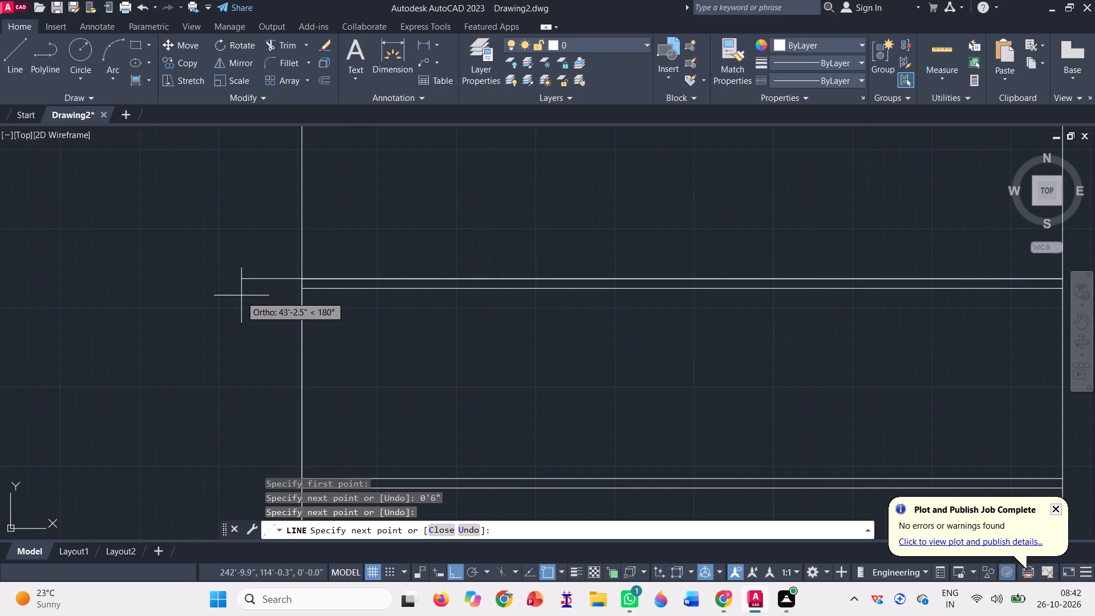
scroll(245, 293, down, 2)
key(space)
scroll(420, 247, down, 2)
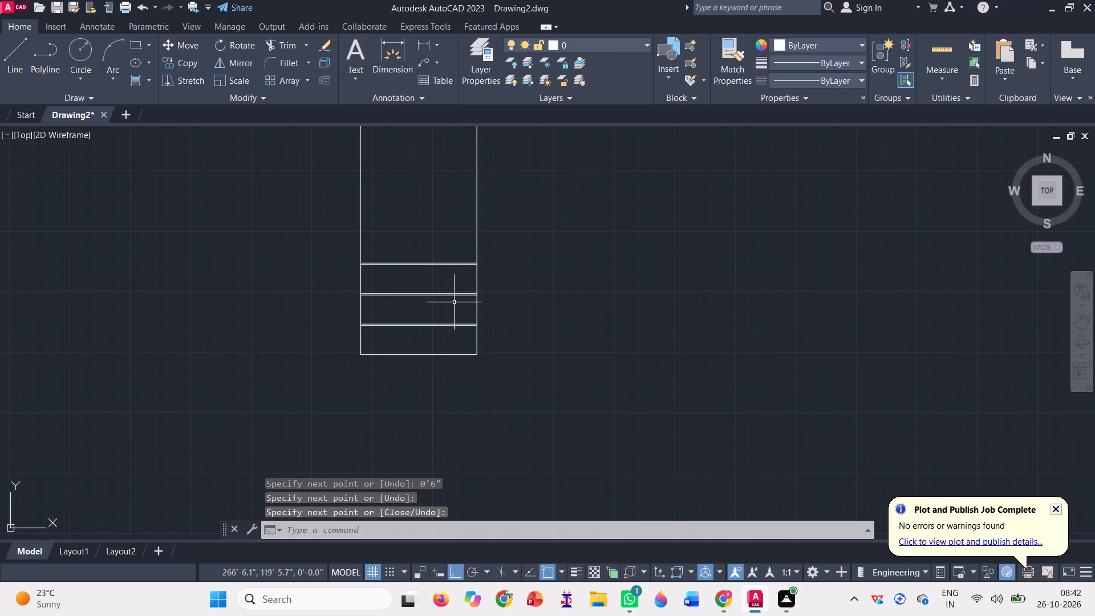
From the left end of the third double line's upper edge, draw a line 10' up and across to the right vertical line.
scroll(360, 212, up, 1)
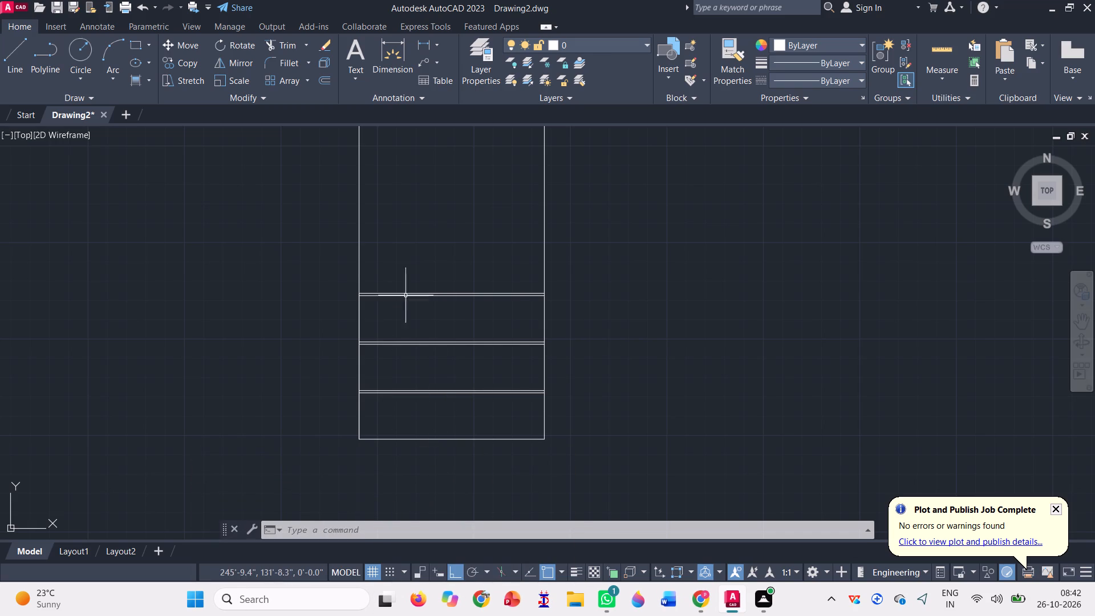
scroll(390, 257, up, 1)
key(l)
key(Return)
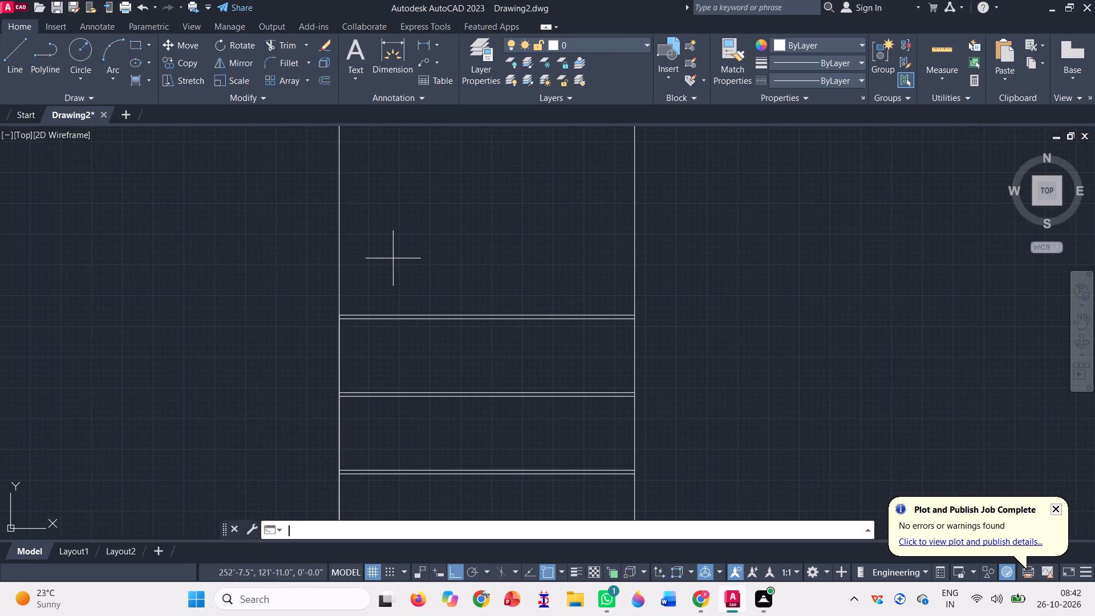
click(339, 311)
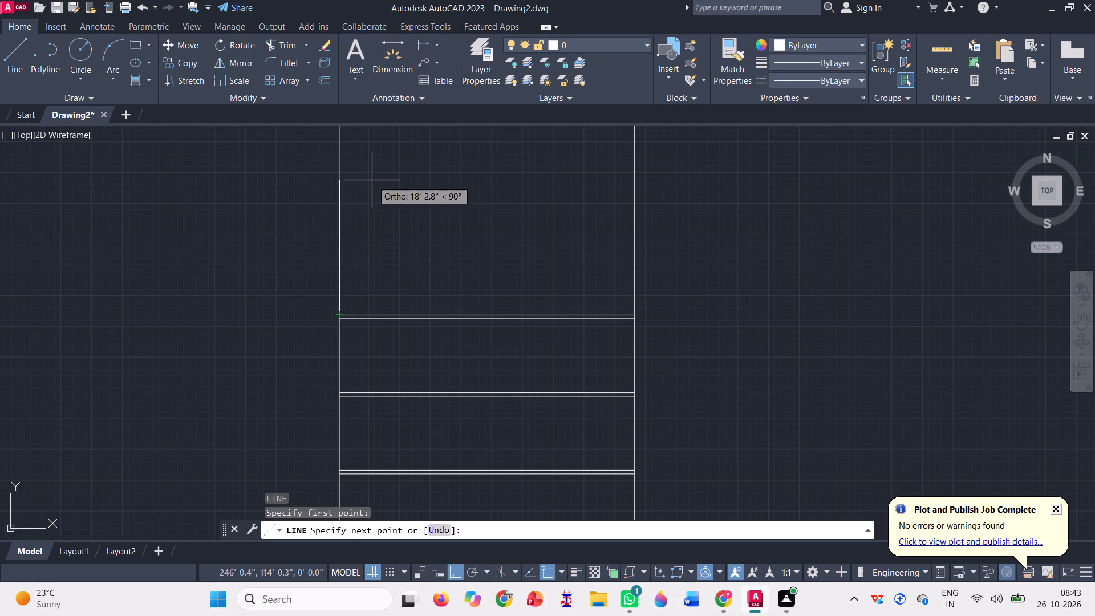
text(10')
key(Return)
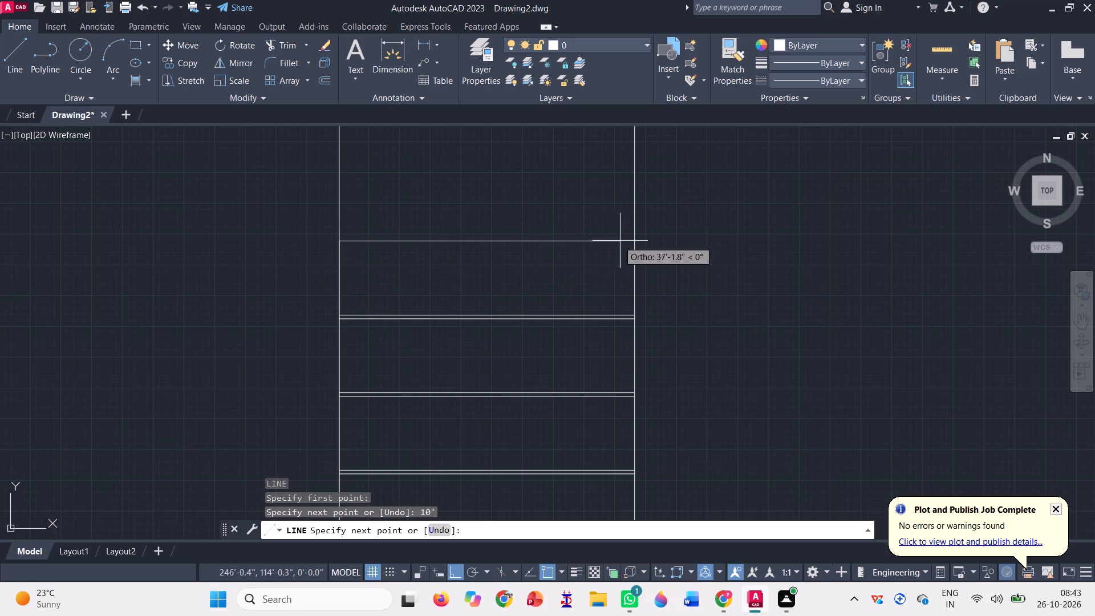
click(639, 241)
Continue the line 0'6" up and back across to the left vertical line, completing the fourth double line.
text(0')
text(6")
key(Return)
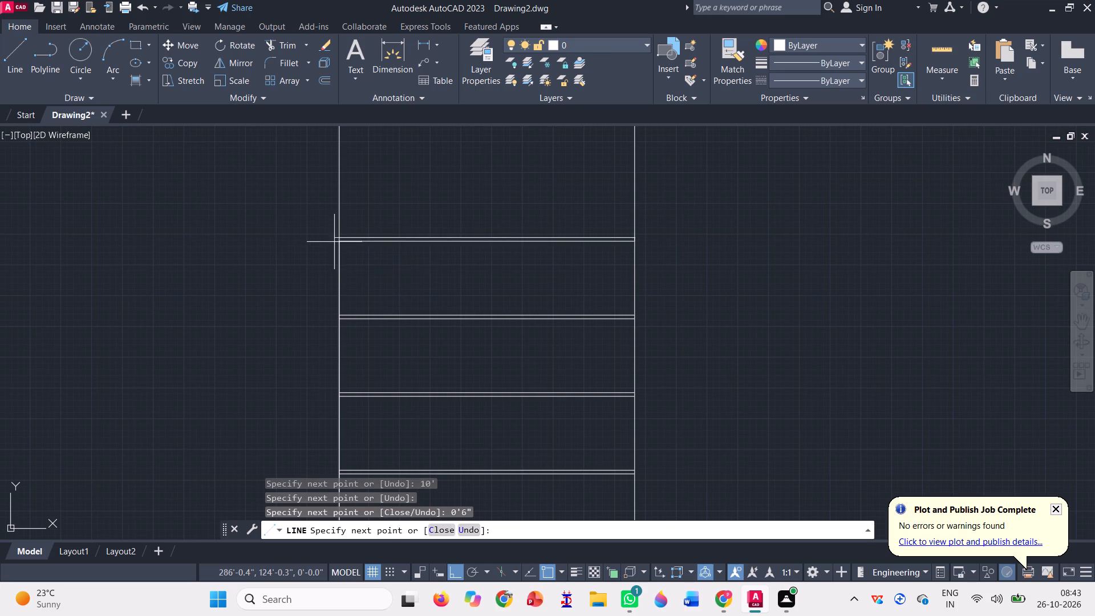
scroll(332, 236, up, 3)
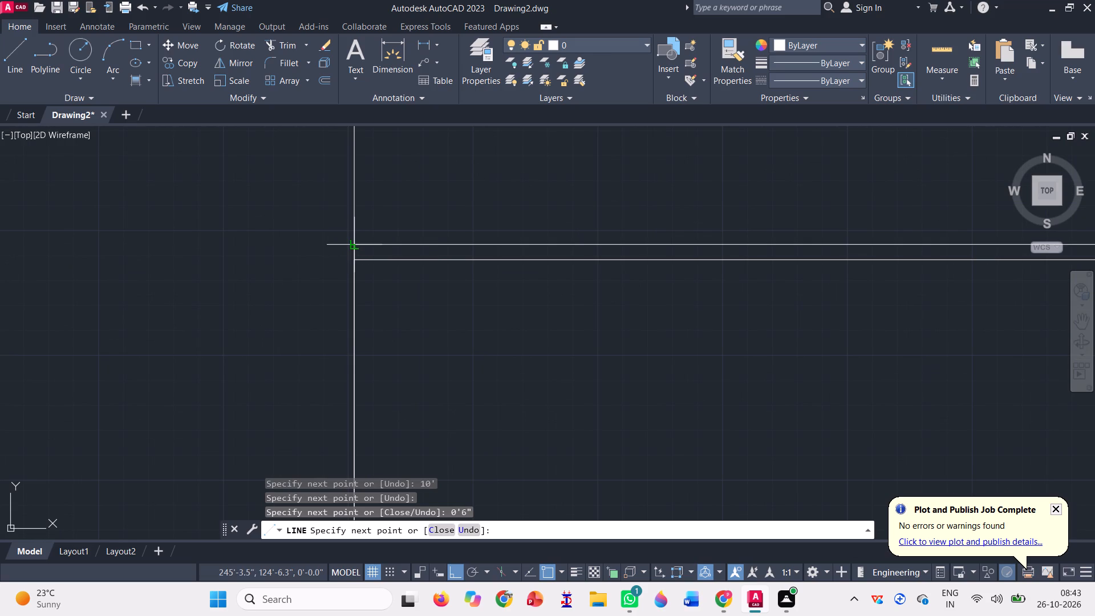
click(352, 242)
key(space)
scroll(291, 260, down, 2)
scroll(396, 233, down, 1)
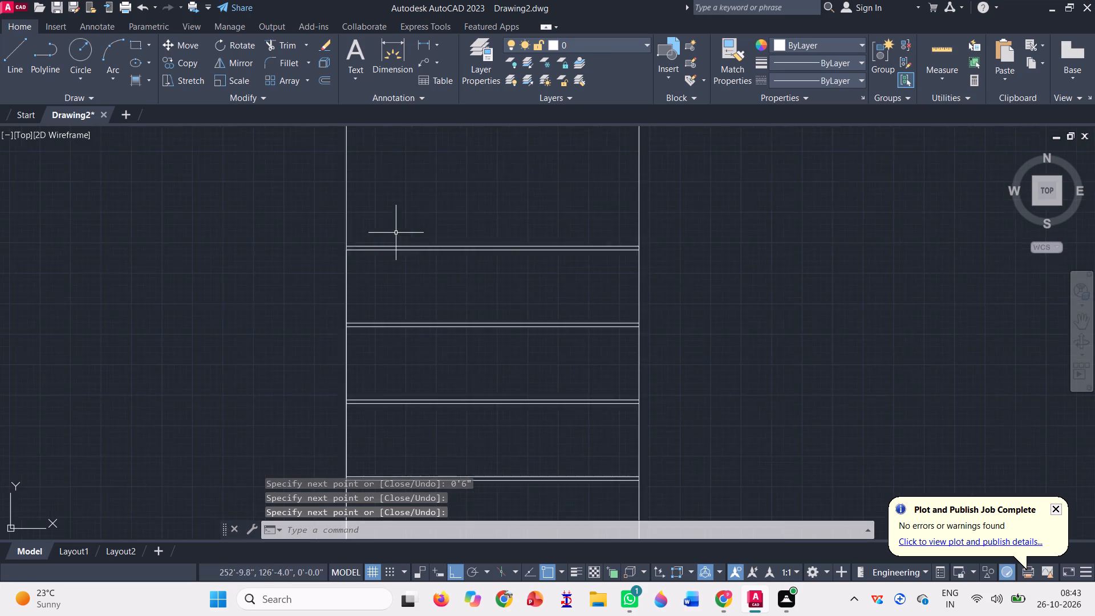
Erase the two long vertical side lines of the outline.
scroll(396, 233, down, 1)
click(391, 204)
click(318, 188)
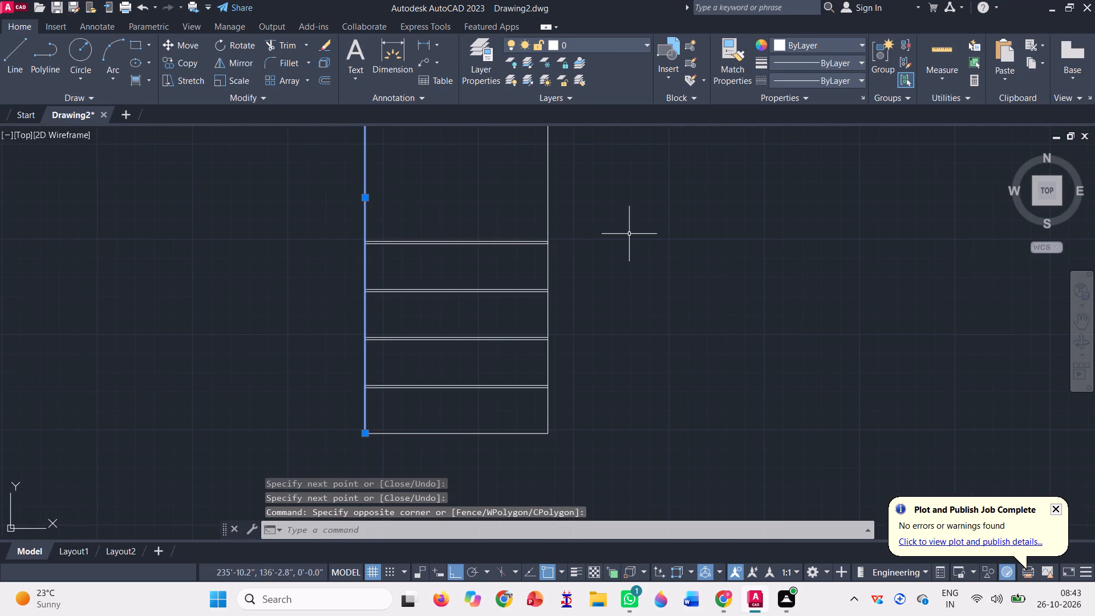
click(560, 205)
click(544, 195)
key(Delete)
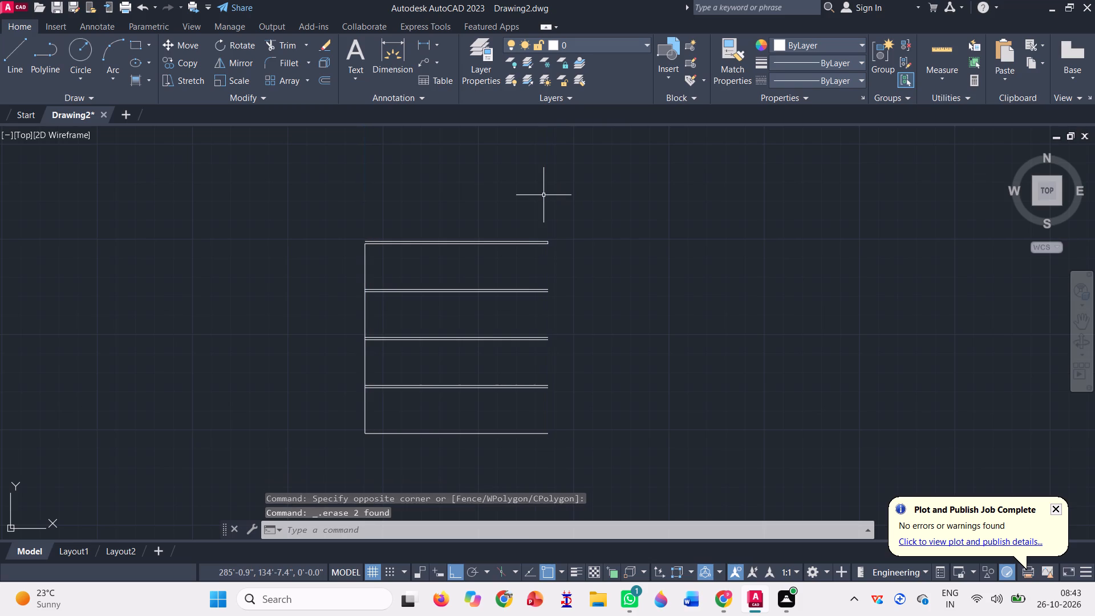
Erase the short vertical segment closing the right end of the topmost double line.
scroll(548, 253, up, 3)
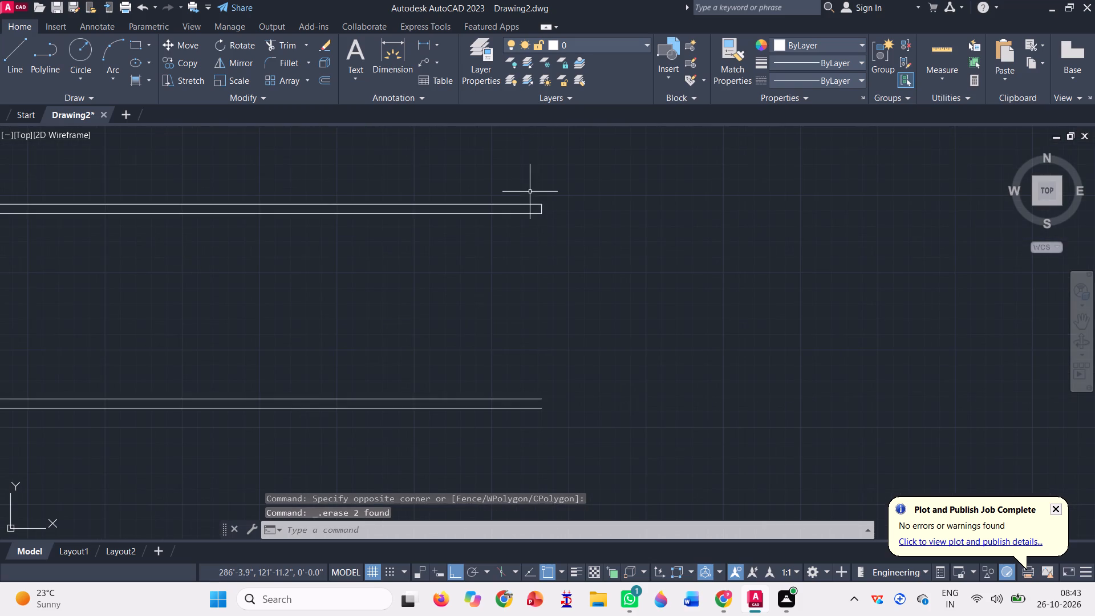
scroll(530, 191, up, 2)
click(577, 244)
click(544, 234)
scroll(561, 242, down, 2)
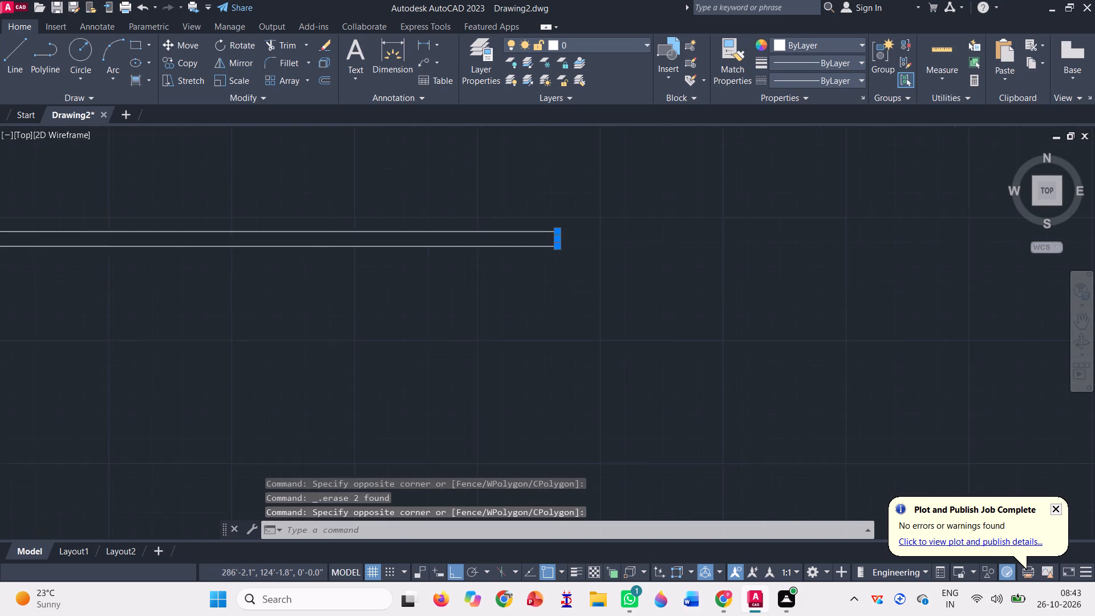
scroll(561, 242, down, 1)
key(Delete)
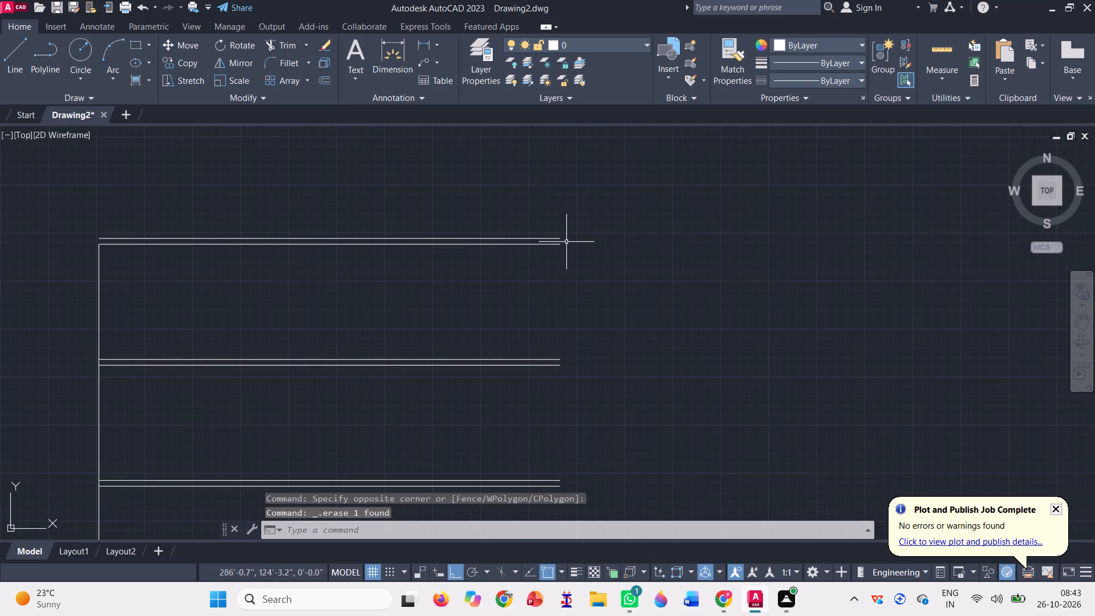
Erase the leftover left-side vertical segments of the top two bays and the short one at the double line between them.
scroll(565, 242, down, 2)
click(393, 273)
click(364, 263)
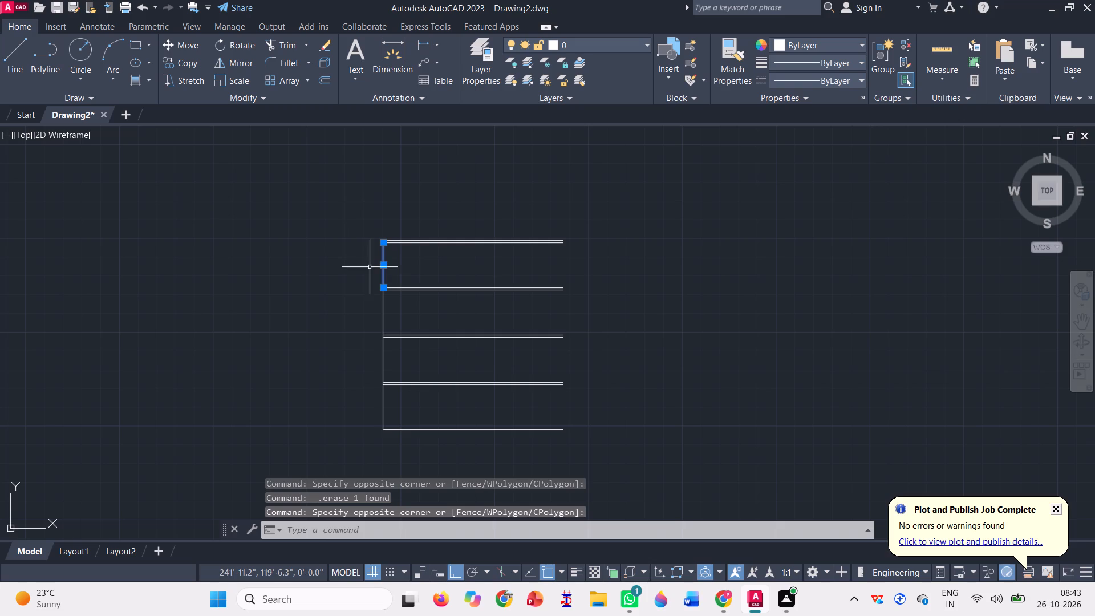
key(Delete)
scroll(383, 299, up, 3)
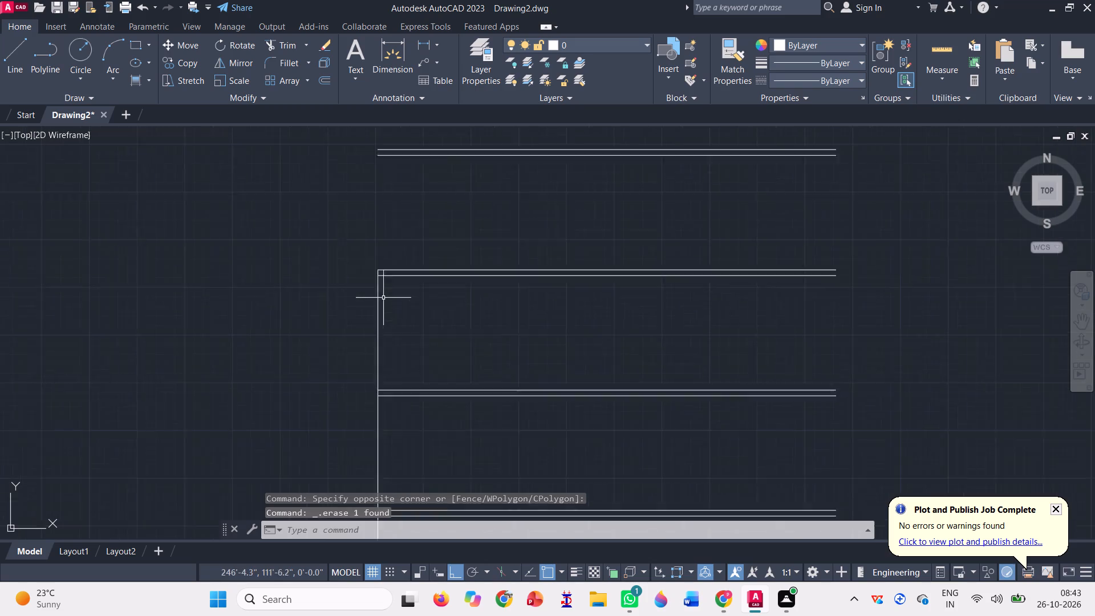
scroll(402, 250, up, 3)
click(324, 290)
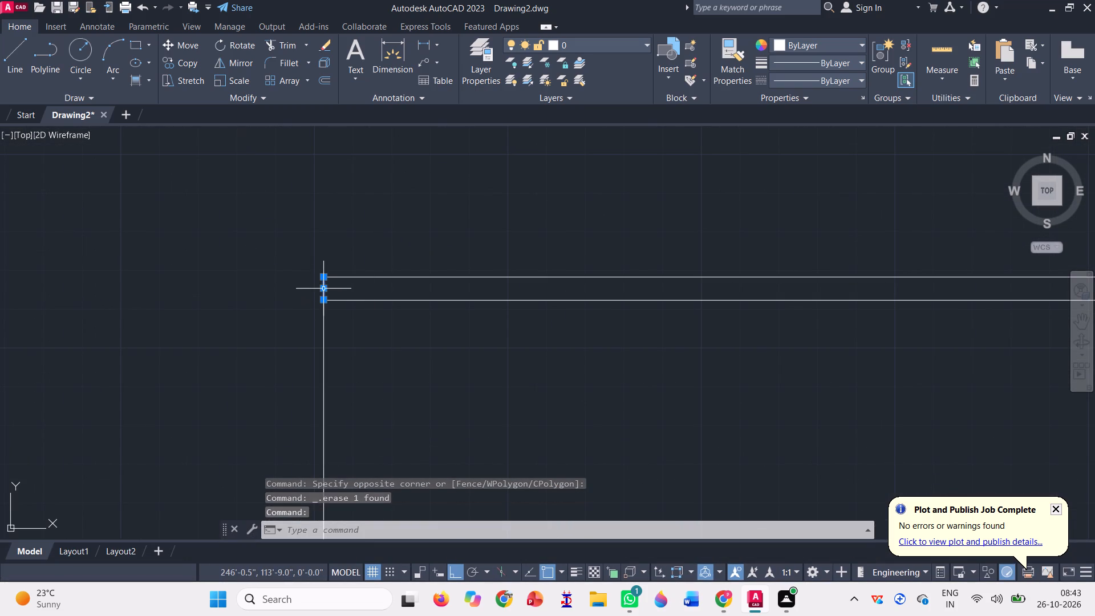
key(Delete)
scroll(286, 223, down, 2)
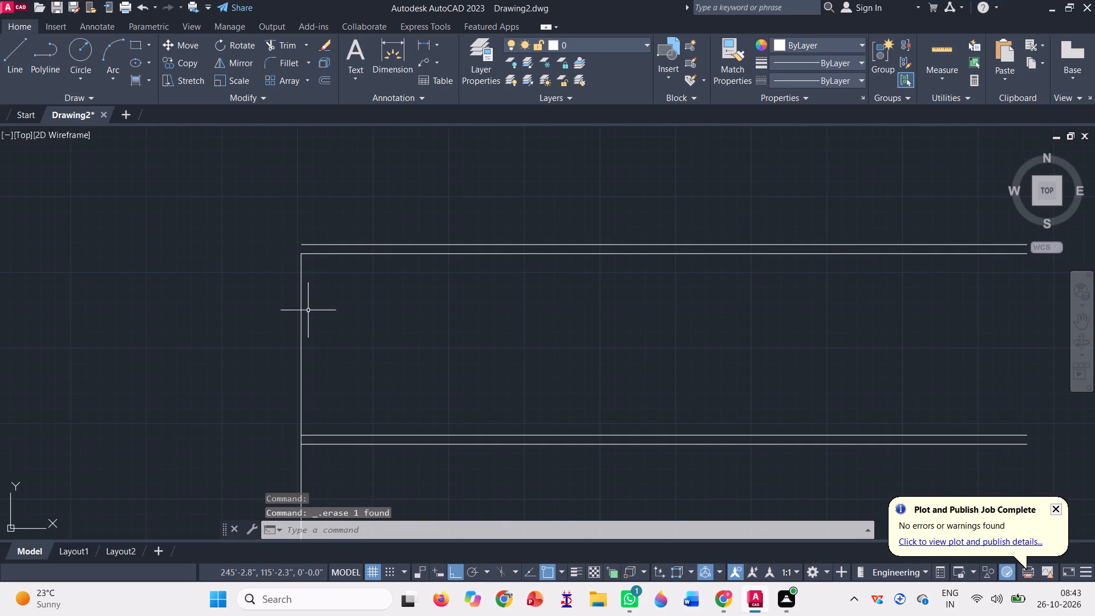
click(309, 326)
click(267, 302)
key(Delete)
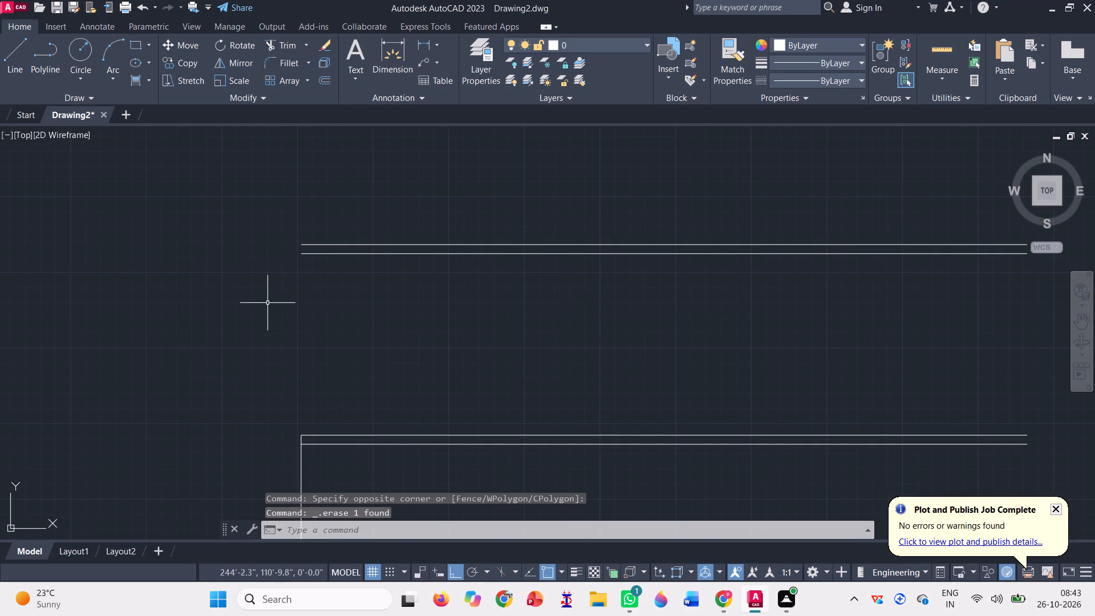
Erase the left-end vertical segment of the second double line from the bottom and the left segment of the bay below it.
scroll(239, 238, down, 1)
scroll(298, 454, up, 1)
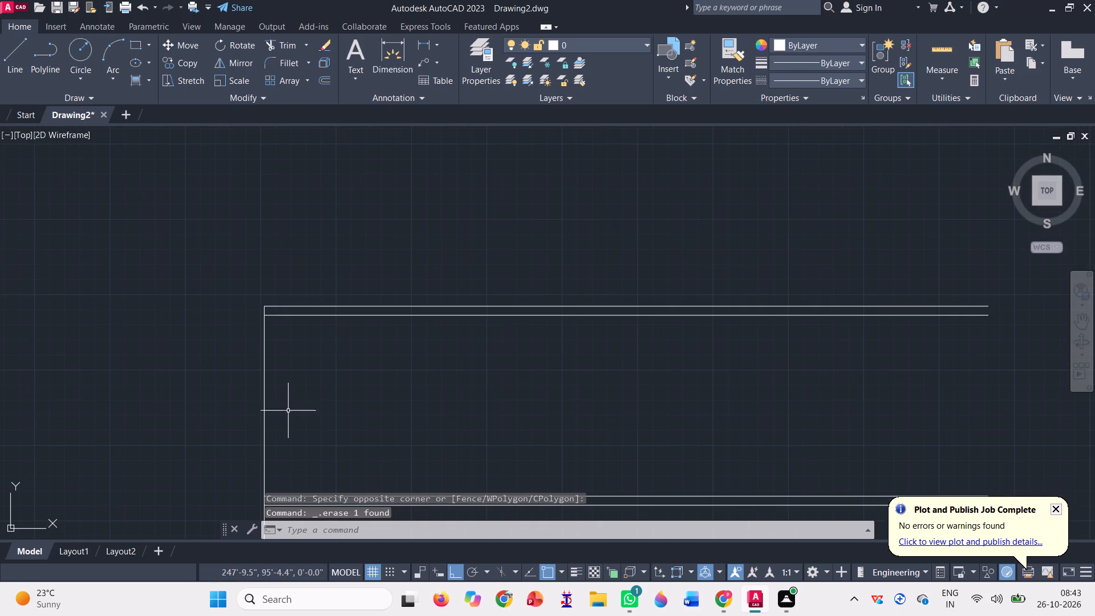
click(258, 309)
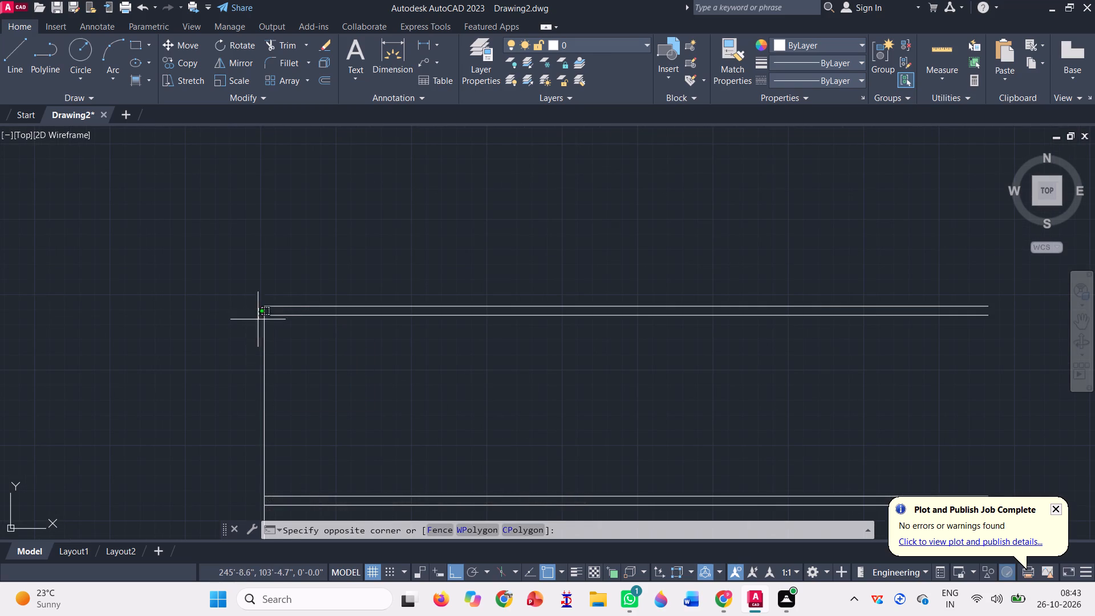
click(262, 309)
click(265, 309)
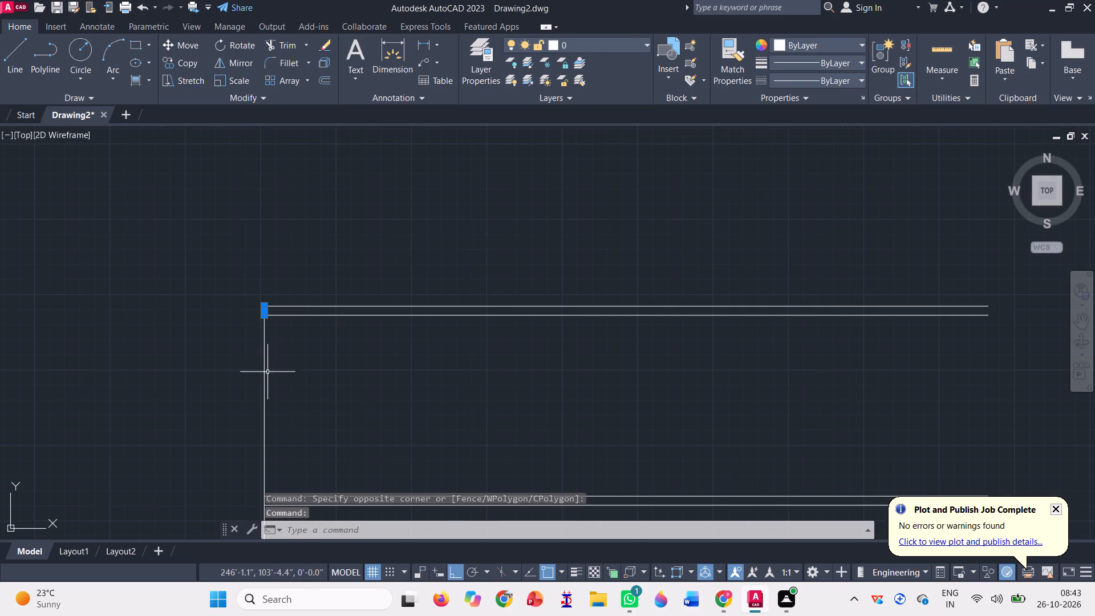
key(Delete)
scroll(269, 354, down, 2)
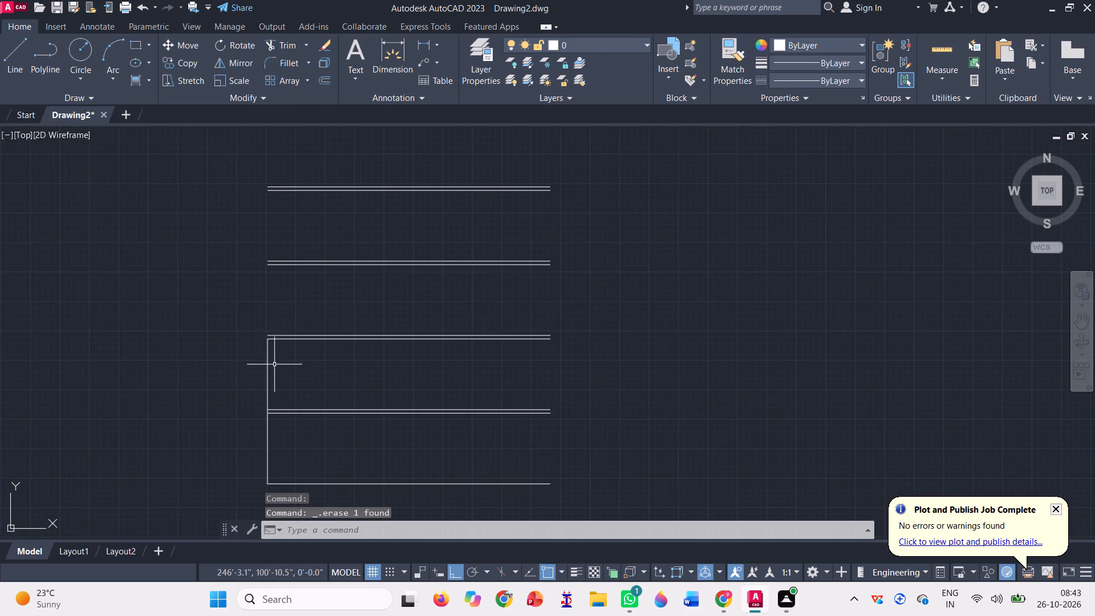
scroll(285, 323, down, 1)
scroll(276, 370, up, 3)
click(270, 334)
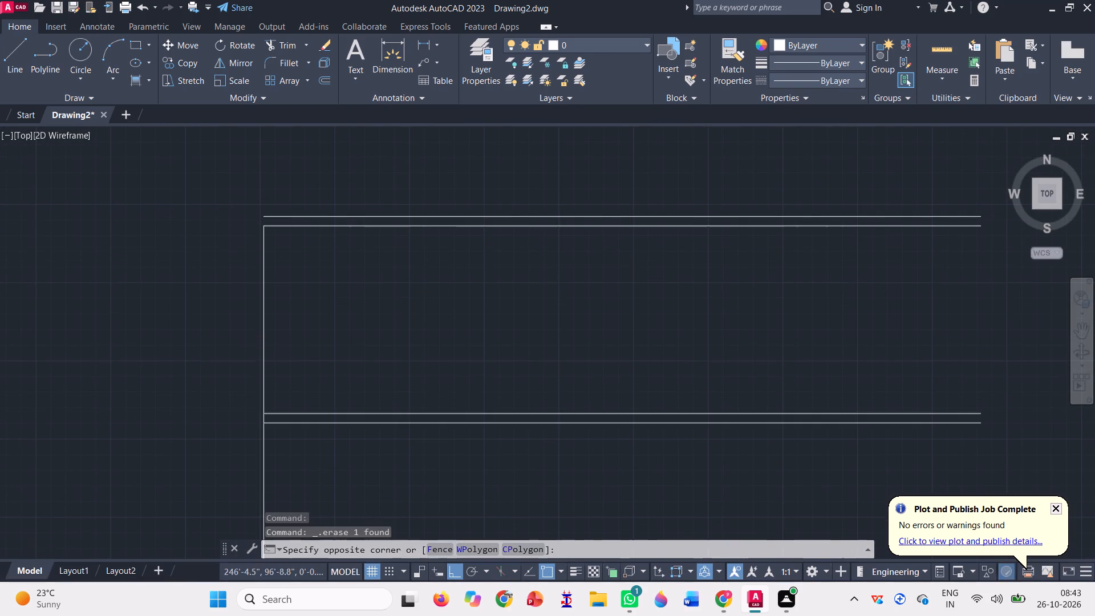
click(257, 326)
key(Delete)
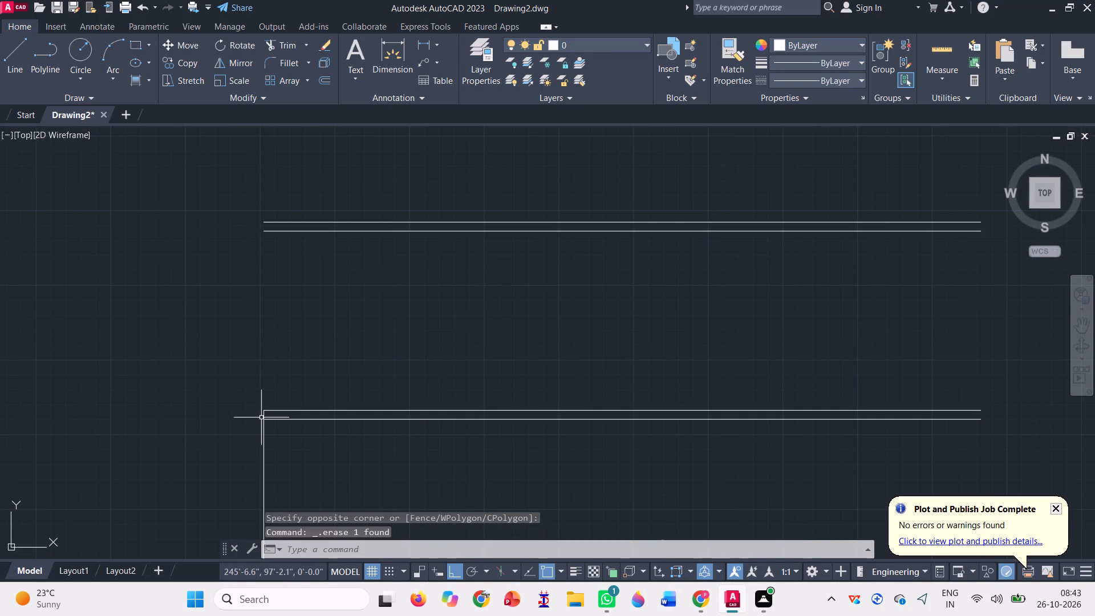
Erase the short left-end vertical segment of the lowest double line and the left vertical segment of the bottom bay.
scroll(261, 416, up, 2)
click(270, 389)
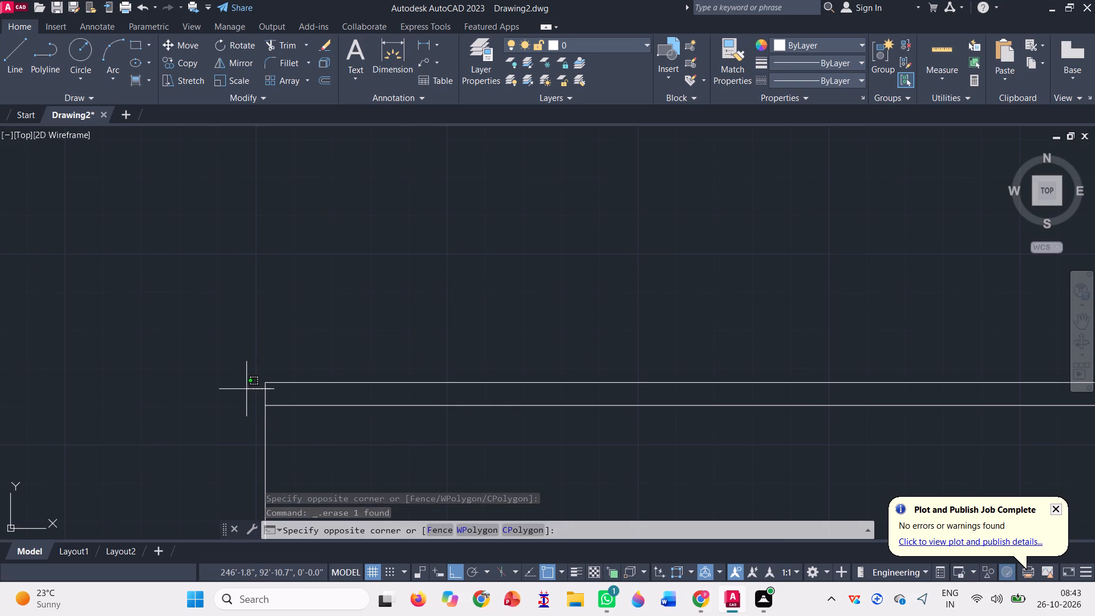
click(245, 389)
scroll(266, 390, down, 2)
key(Delete)
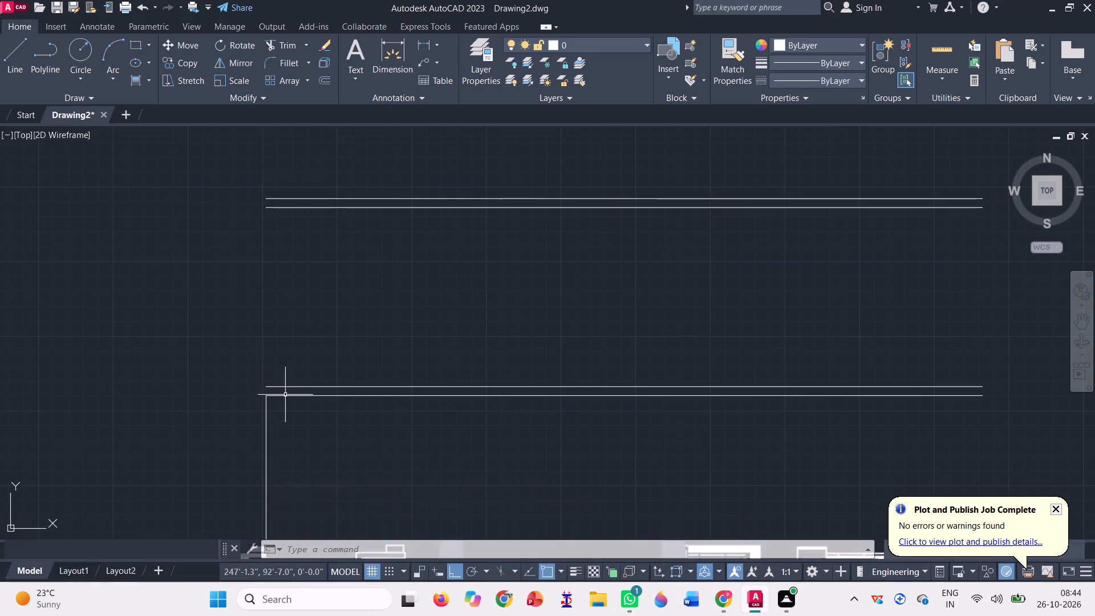
scroll(285, 394, down, 2)
click(283, 440)
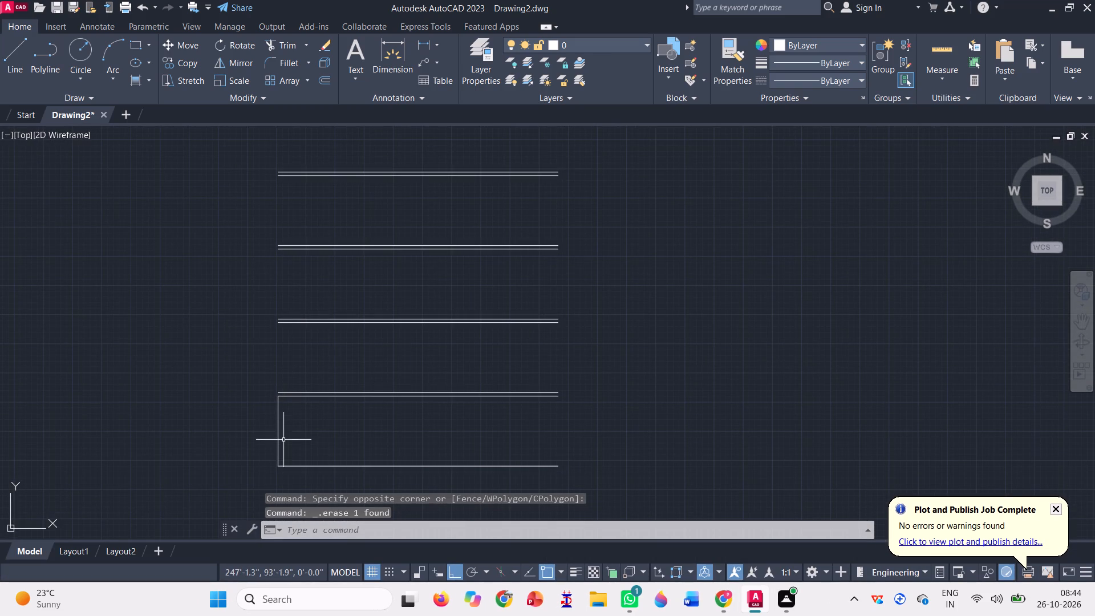
click(257, 427)
key(Delete)
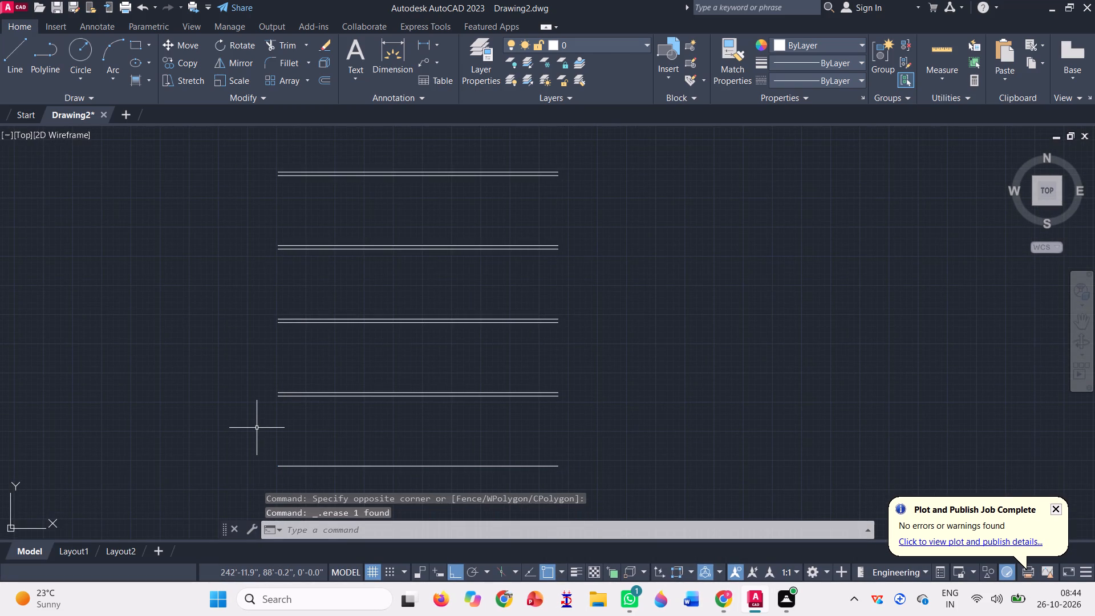
Draw a vertical line closing the outline's left side, from the bottom-left corner to the left end of the topmost line.
key(l)
key(Return)
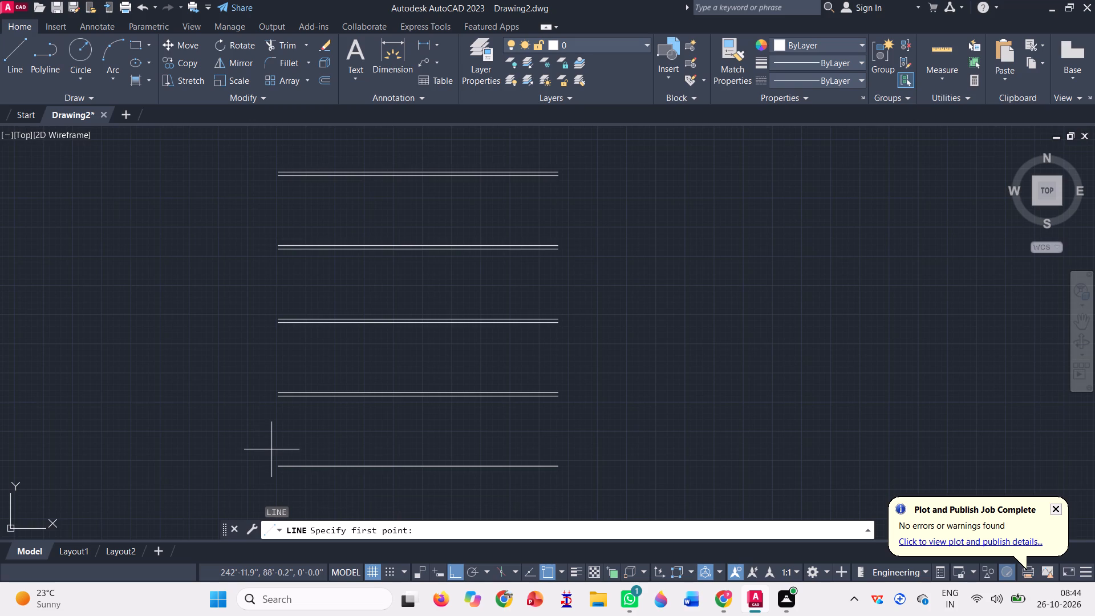
click(275, 463)
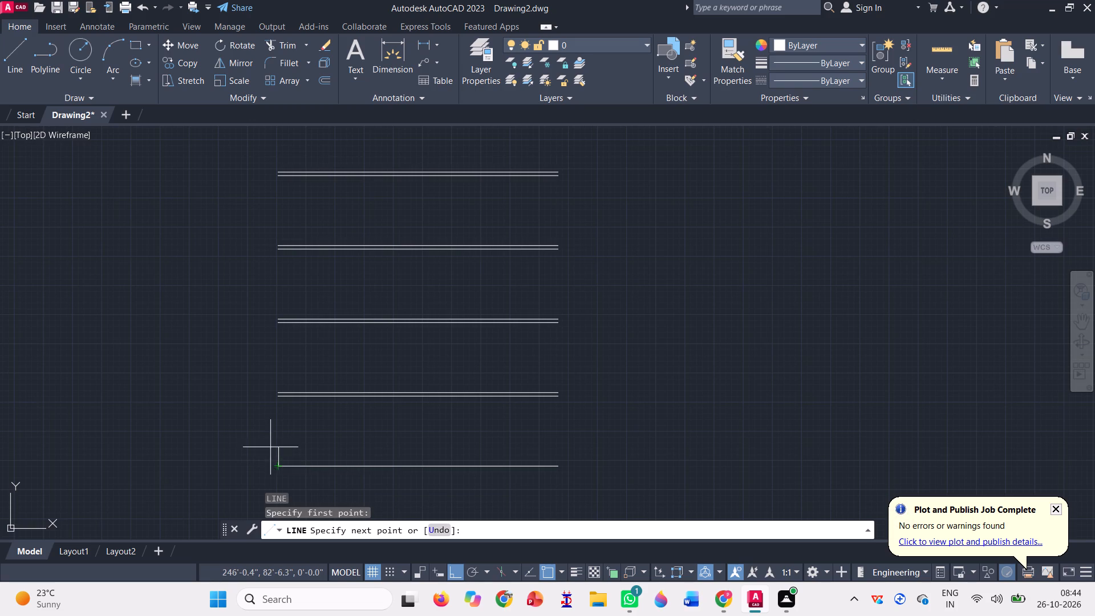
click(280, 167)
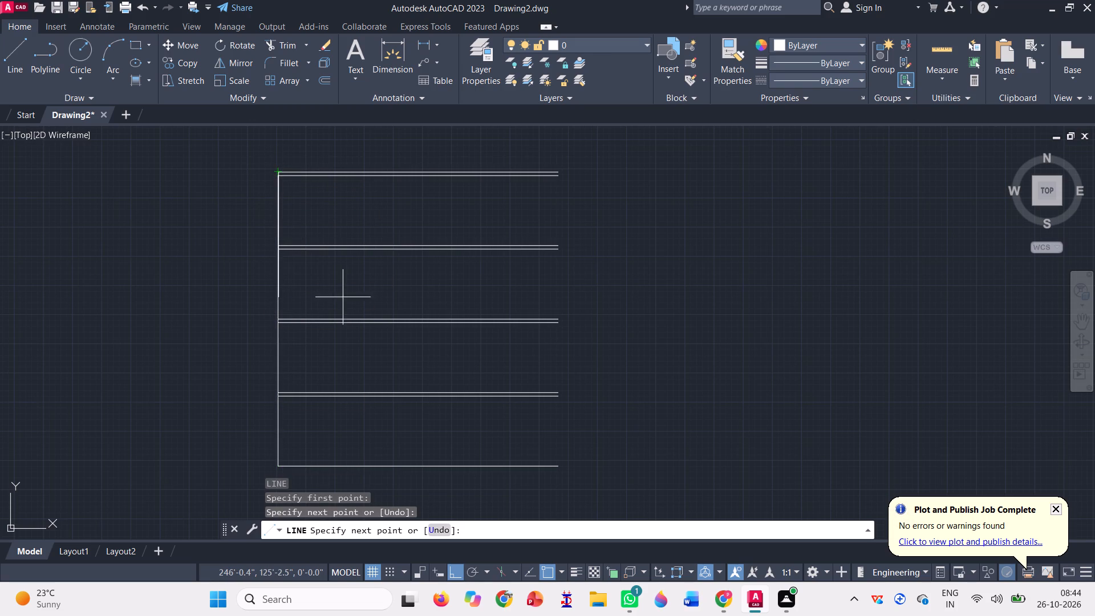
key(space)
Draw a vertical line along the outline's right side, from the bottom-right corner to slightly above the topmost line.
key(l)
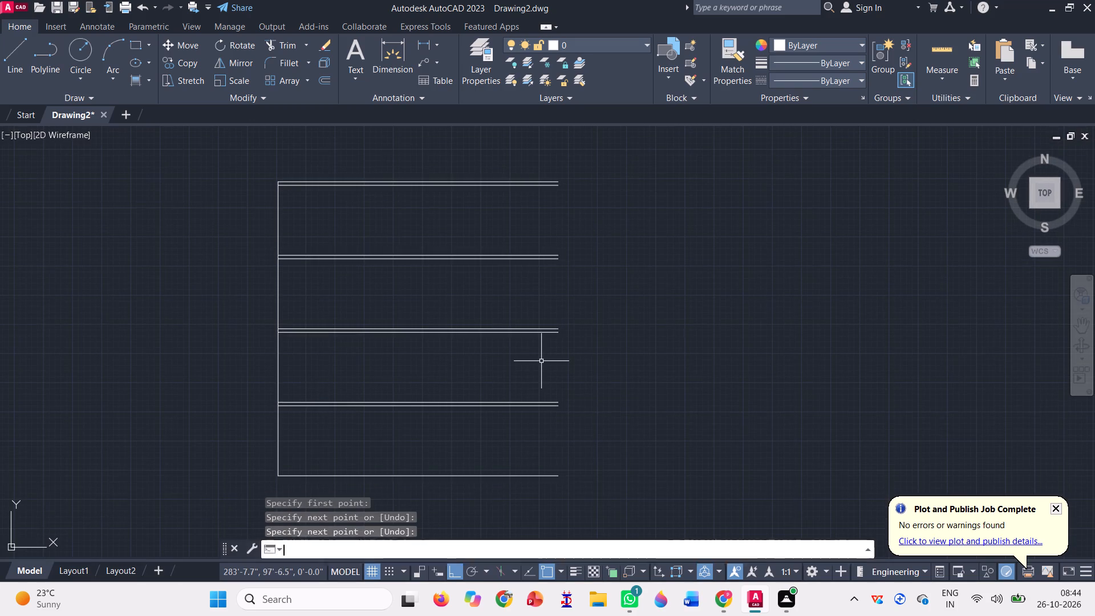
key(Return)
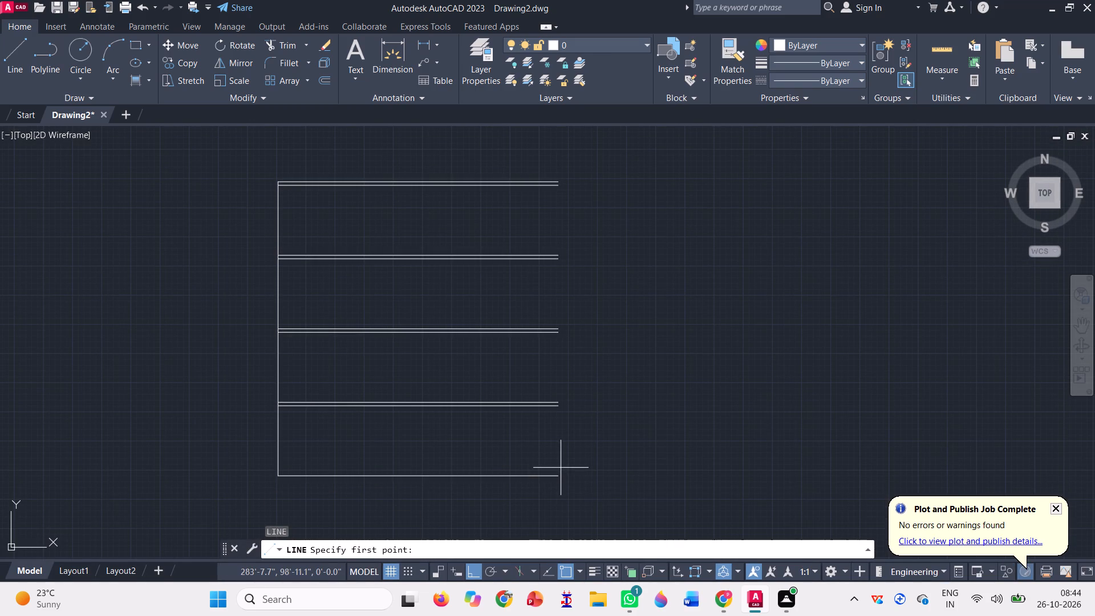
click(560, 472)
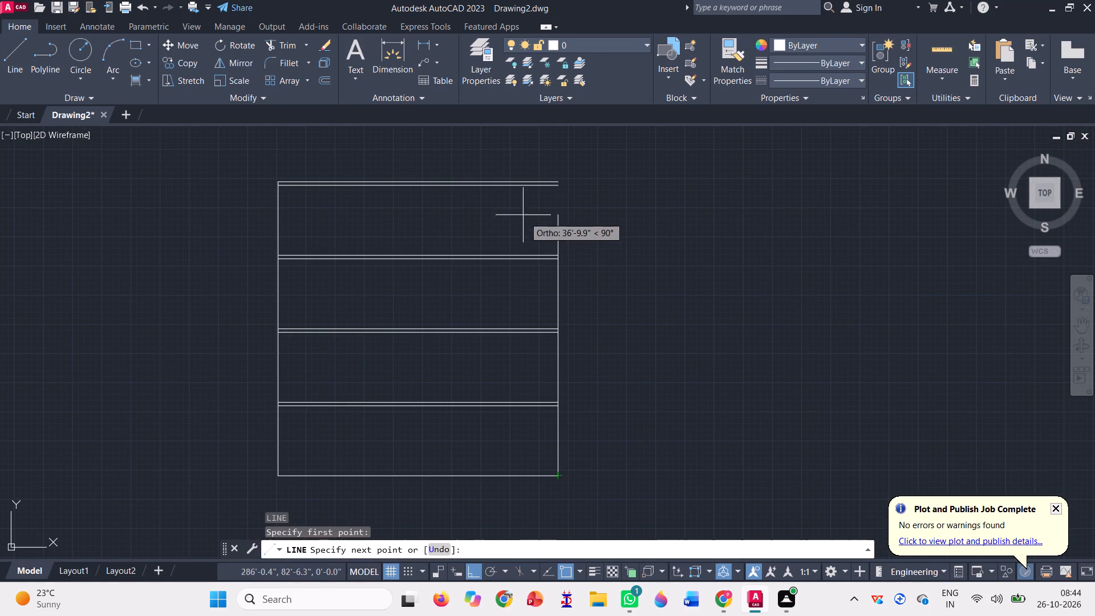
click(557, 173)
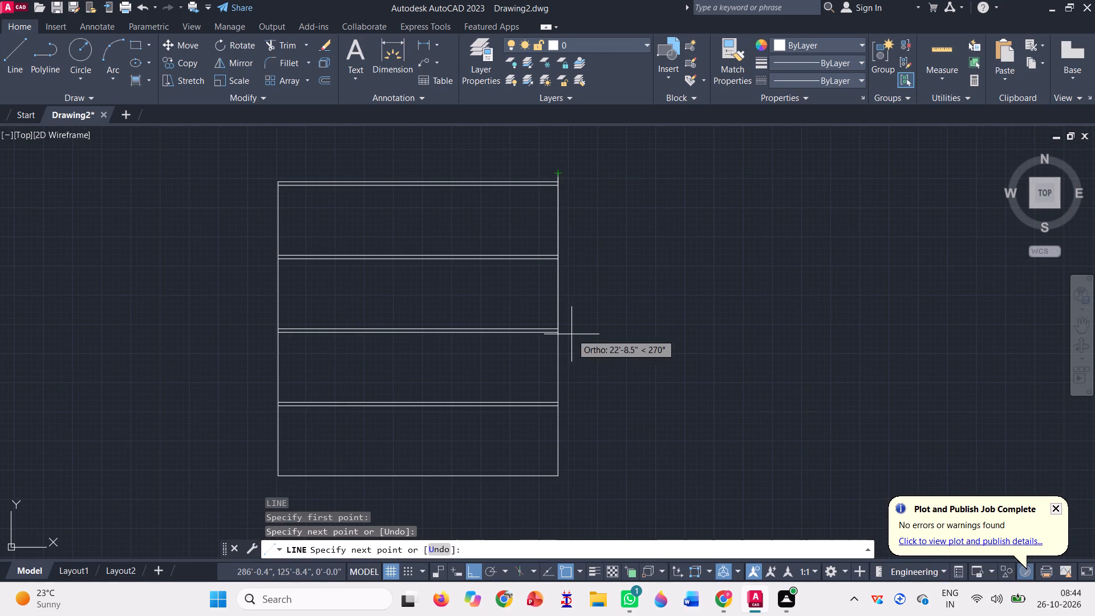
key(space)
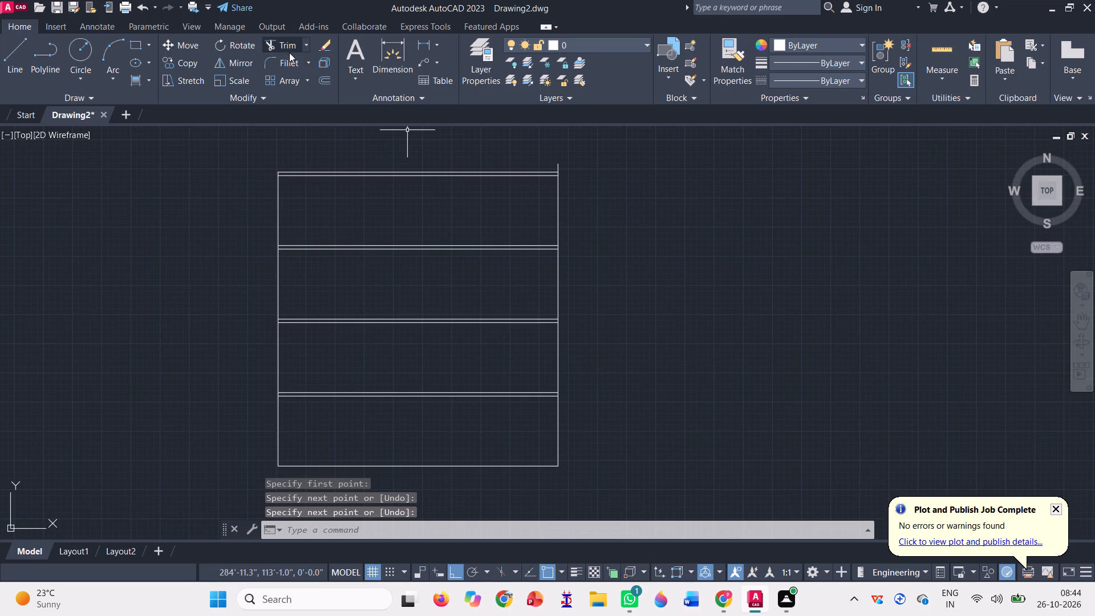
Trim the part of the right side line that projects above the topmost line.
click(289, 48)
scroll(581, 171, up, 3)
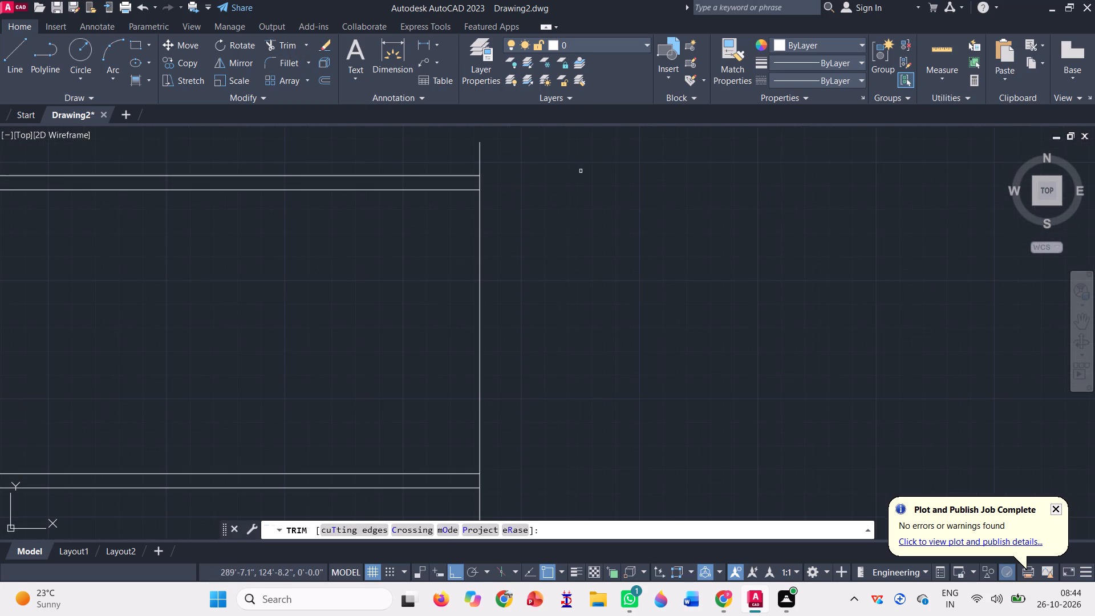
click(482, 162)
click(474, 159)
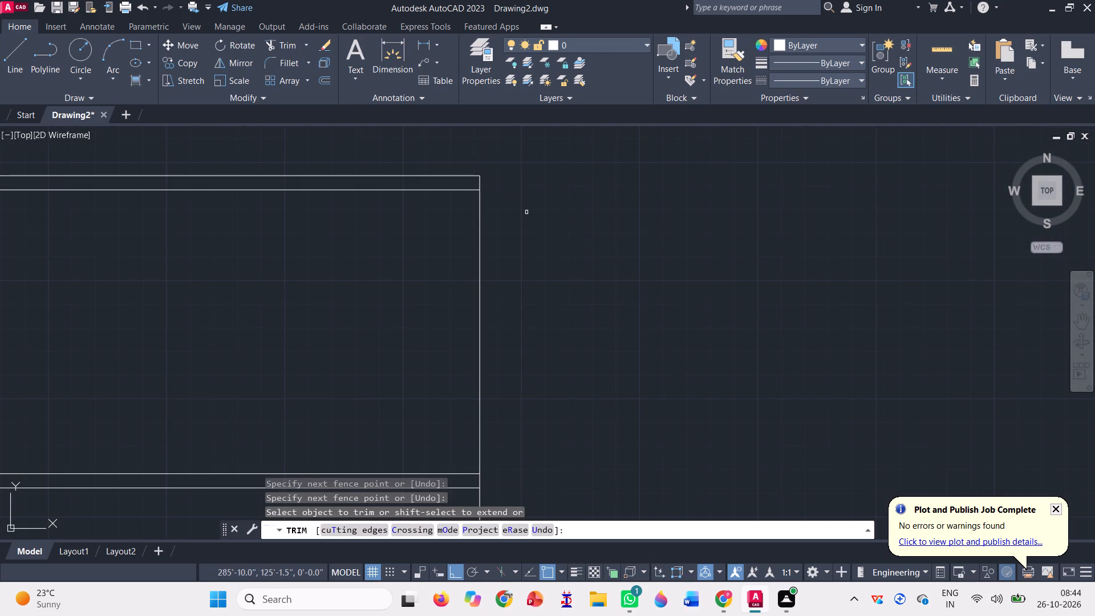
scroll(528, 213, down, 2)
key(Escape)
scroll(544, 209, down, 2)
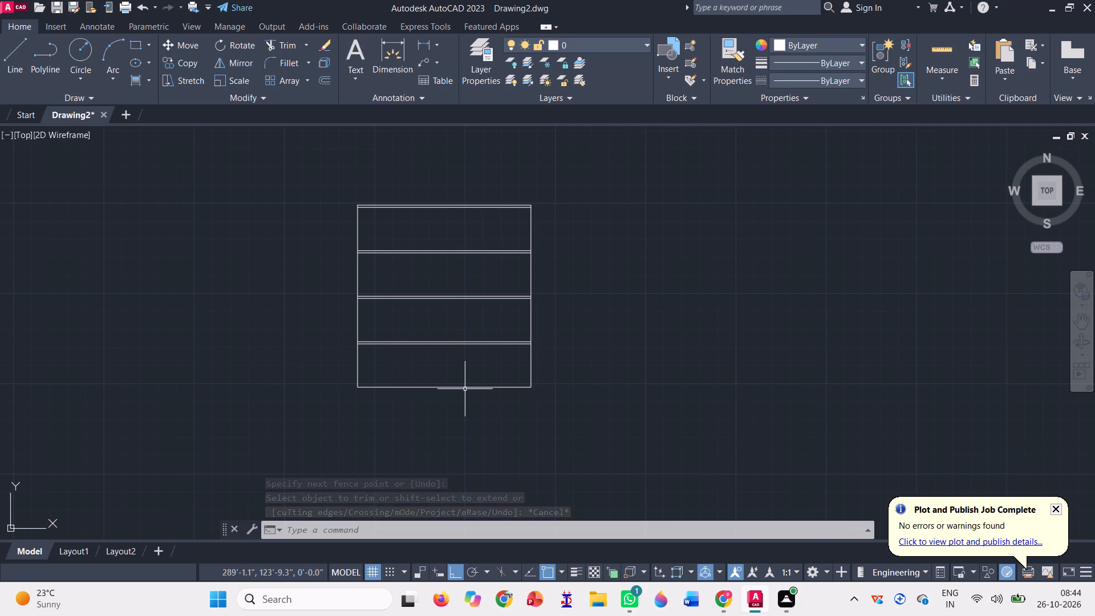
Draw a rectangle about 1'-6" wide and 5'-6" high from the bottom-left corner of the bottom bay.
click(128, 43)
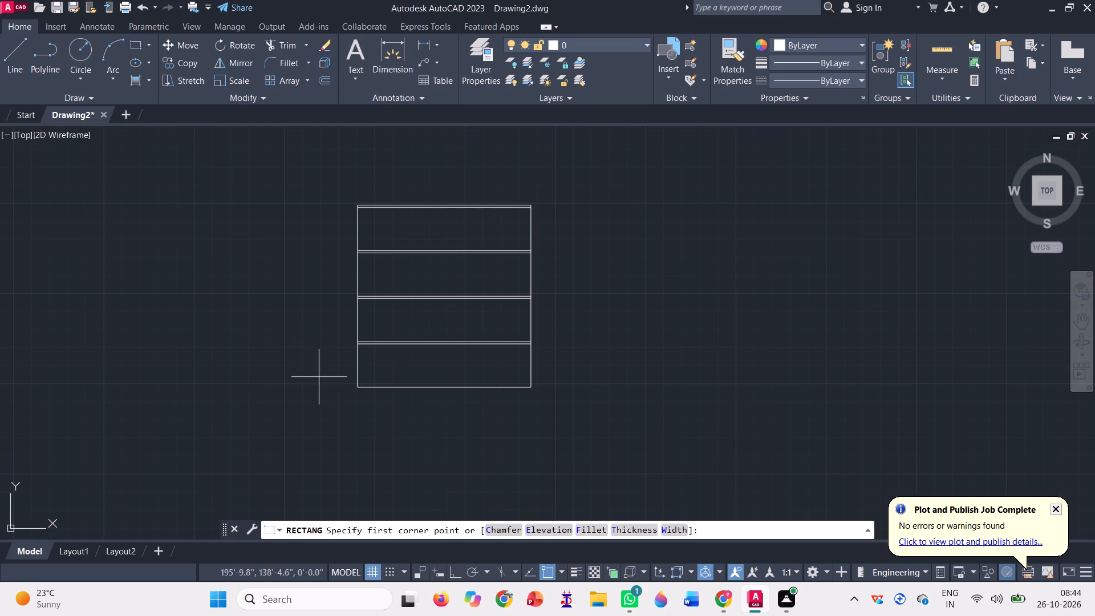
scroll(386, 379, up, 2)
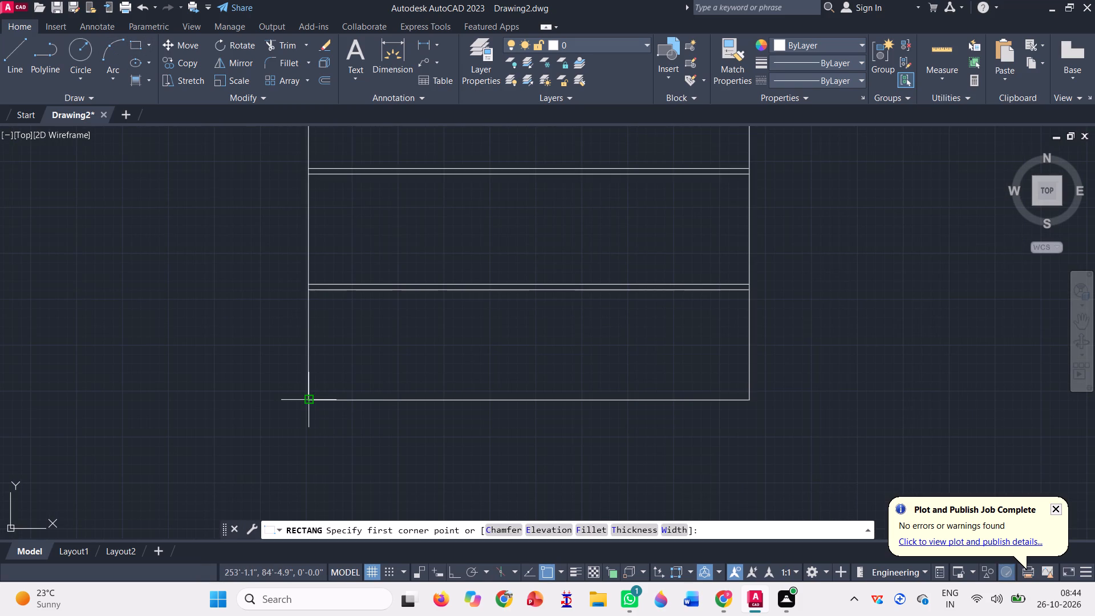
click(311, 402)
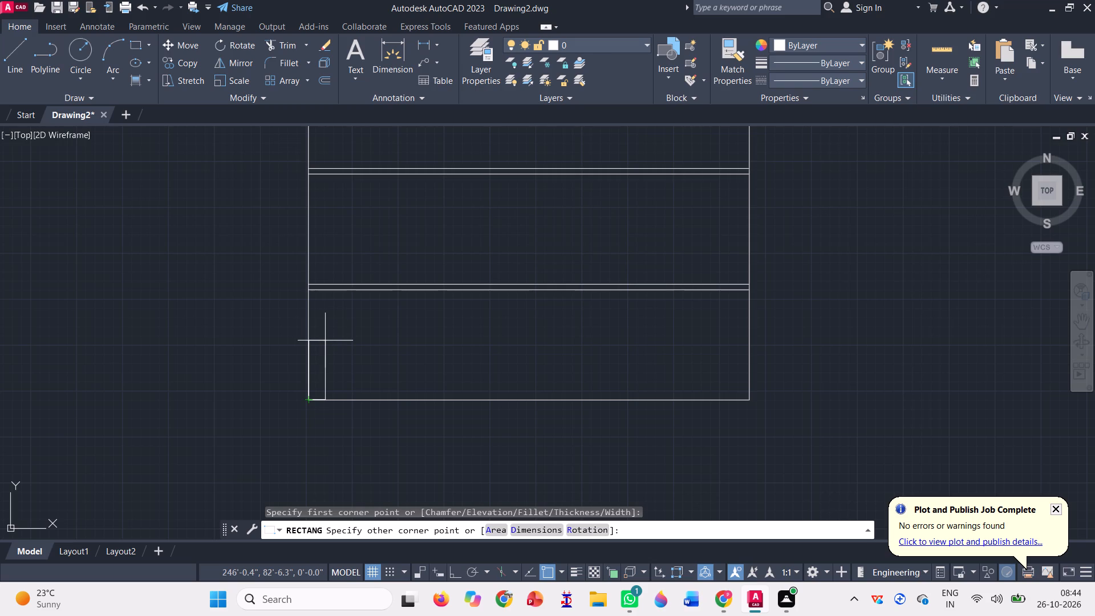
click(325, 339)
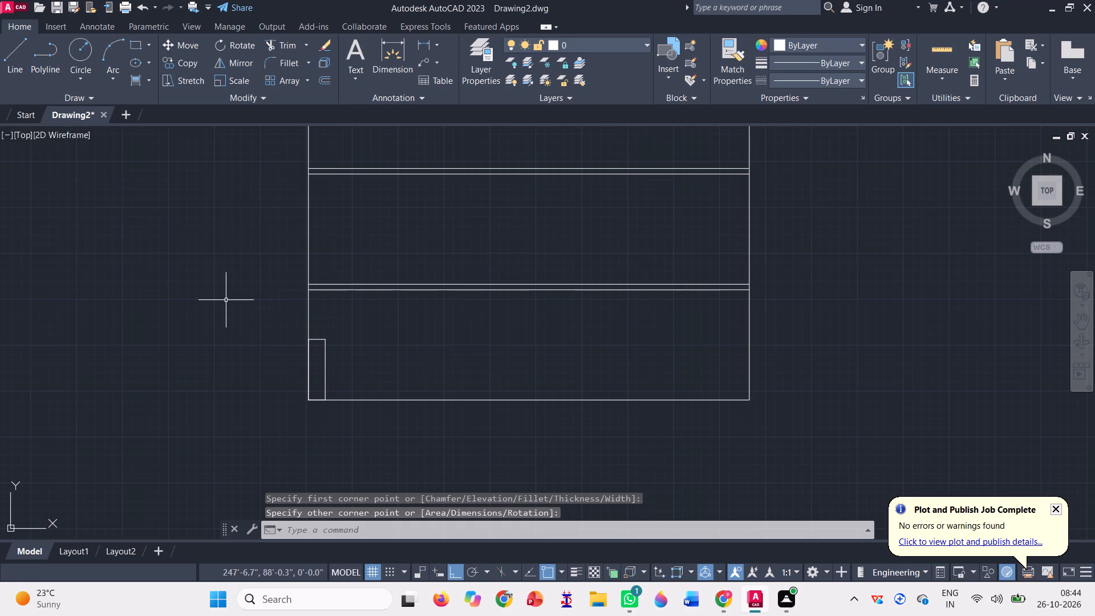
Draw a horizontal construction line through the top-left corner of the small rectangle.
text(xl)
key(space)
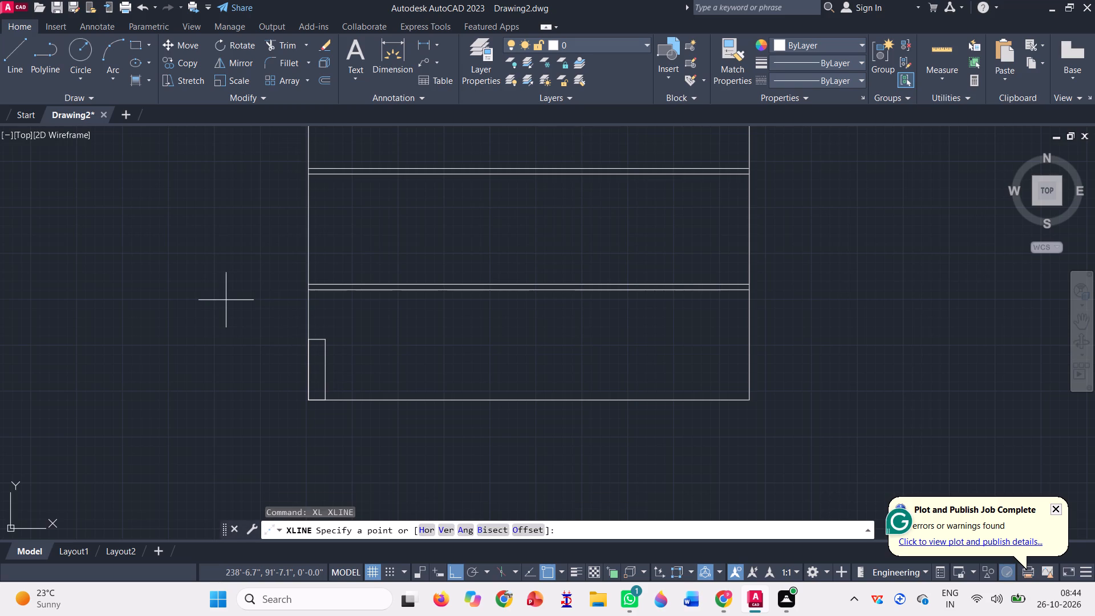
click(313, 338)
click(190, 343)
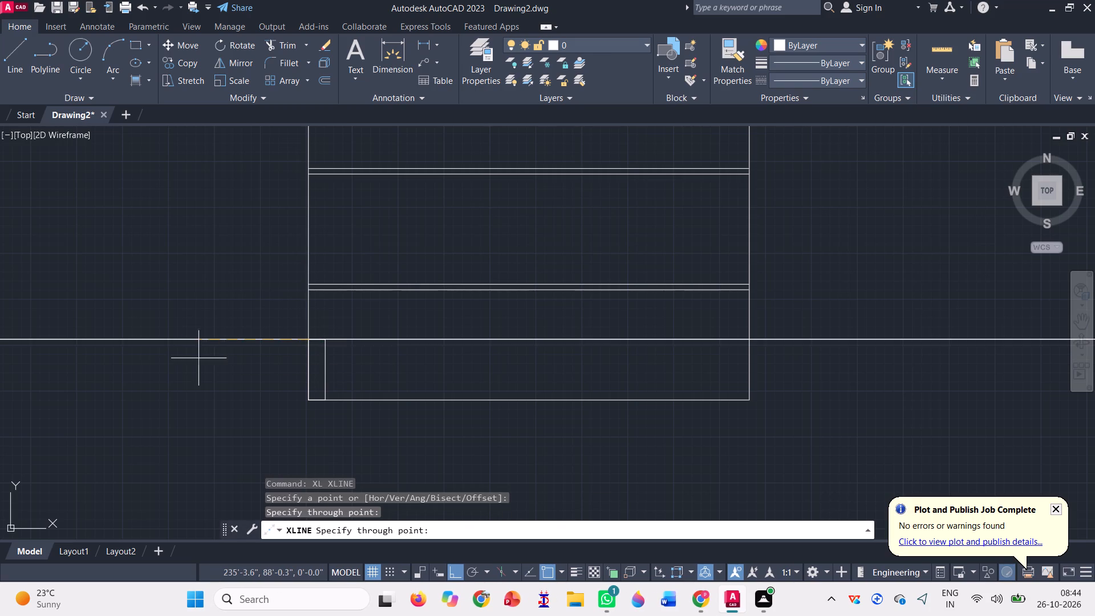
key(space)
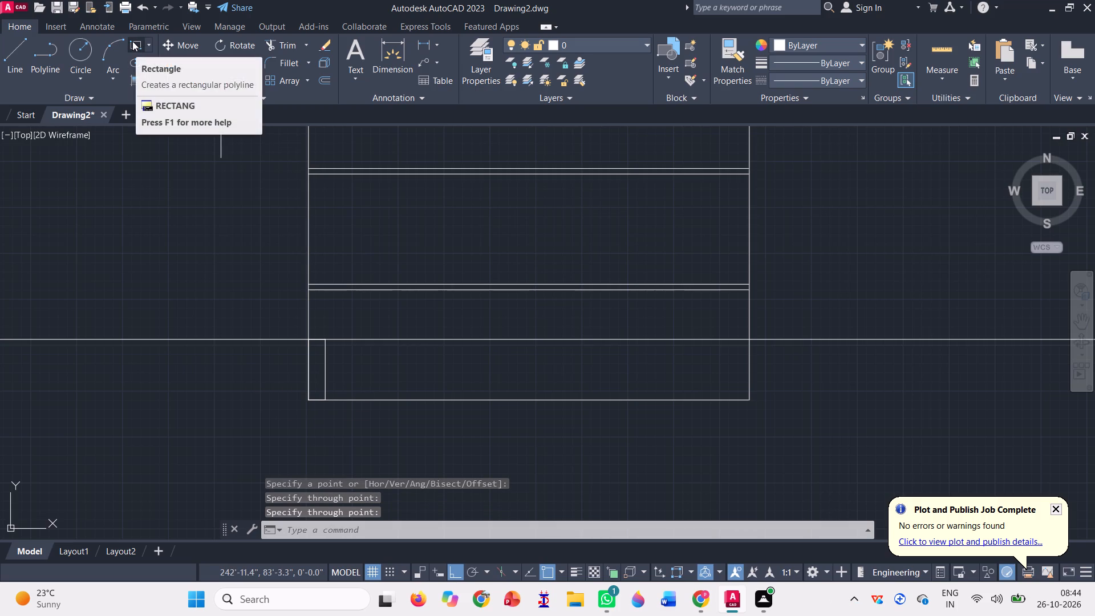
Draw a rectangle about 1'-10" wide near the middle of the bottom bay, from the base line up to the construction line.
click(132, 41)
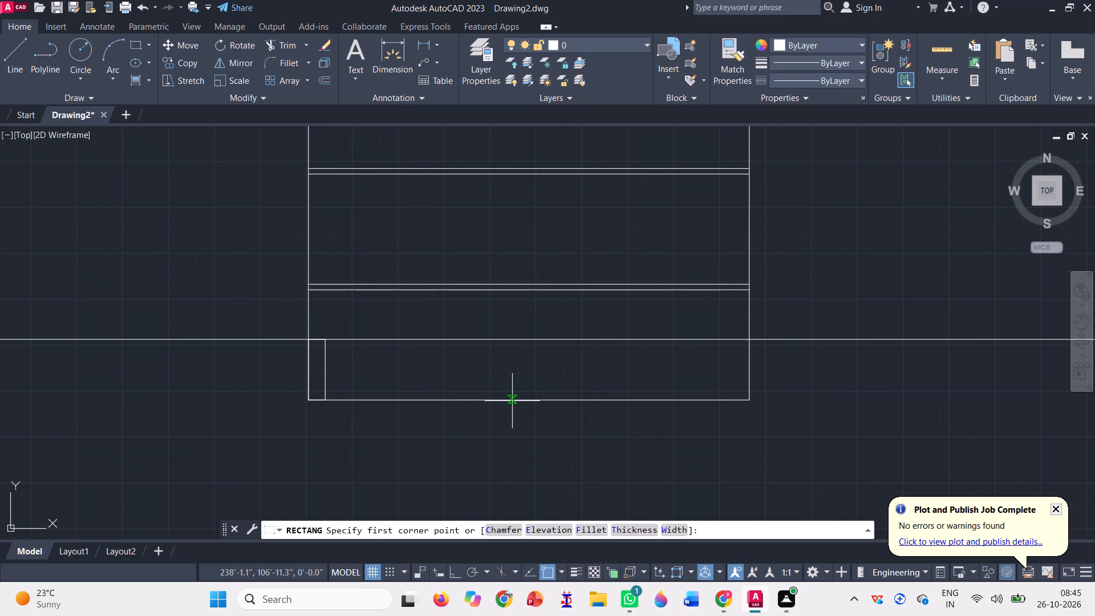
click(512, 402)
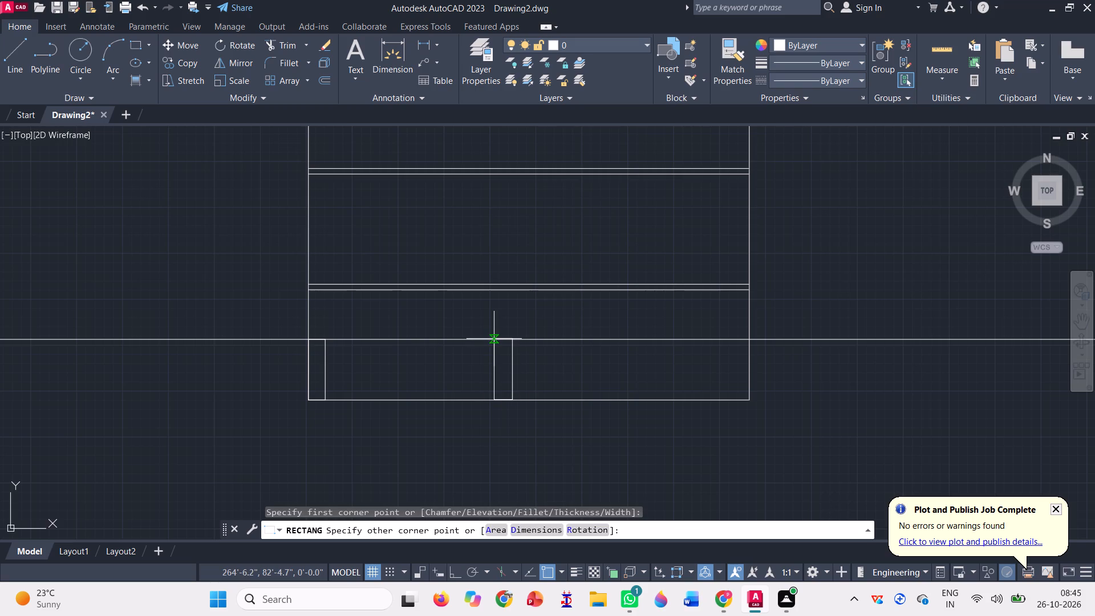
click(492, 337)
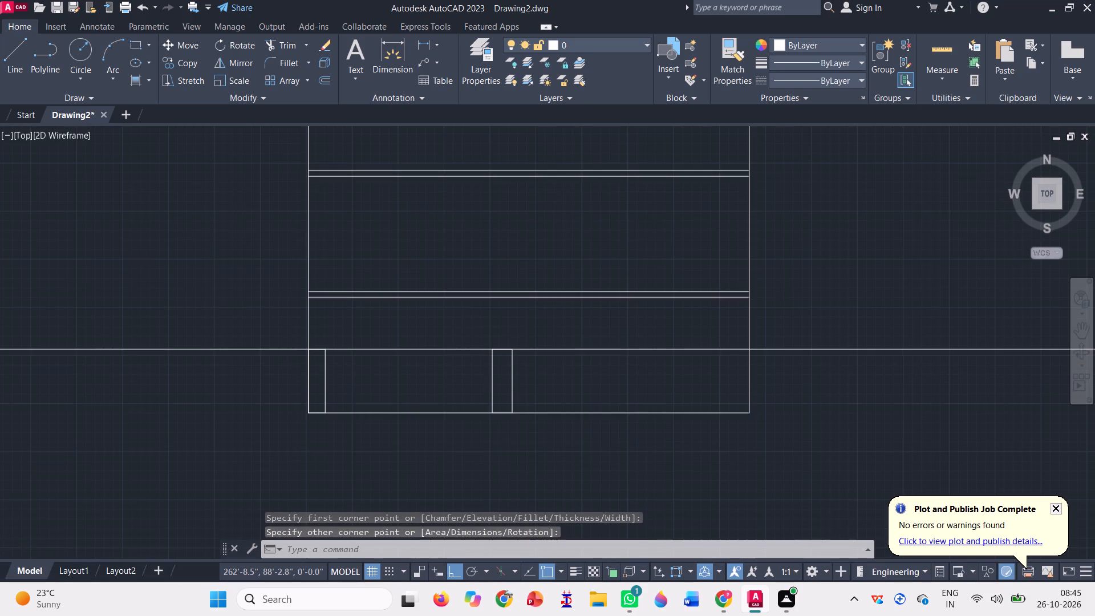
Erase the narrower rectangle at the bottom-left corner of the bottom bay.
click(324, 363)
key(Delete)
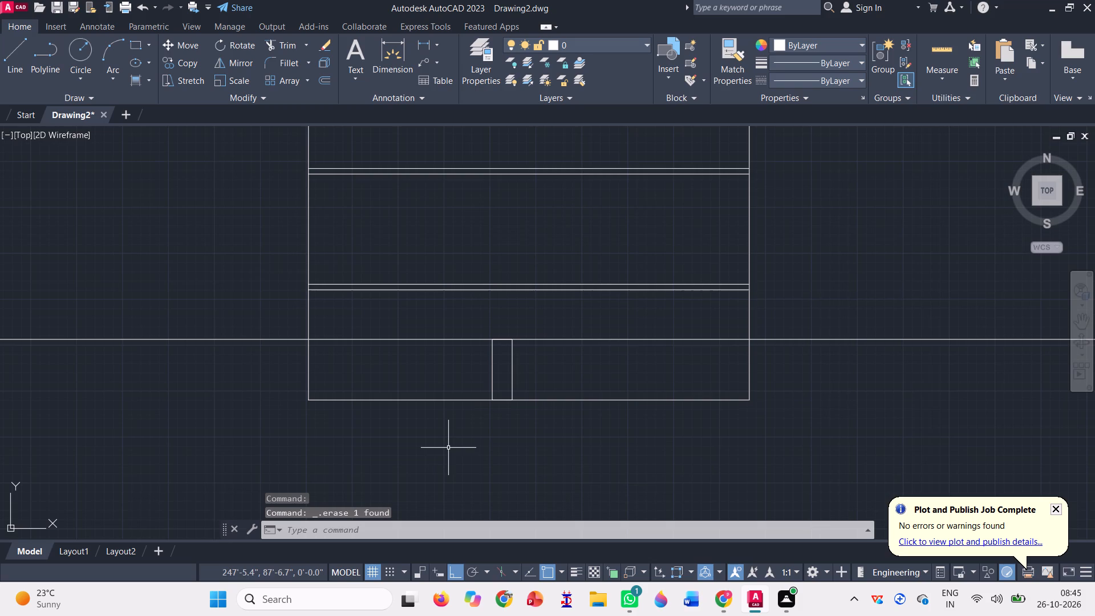
Copy the middle rectangle from its bottom-left corner to the bottom-left corner of the outline.
text(co)
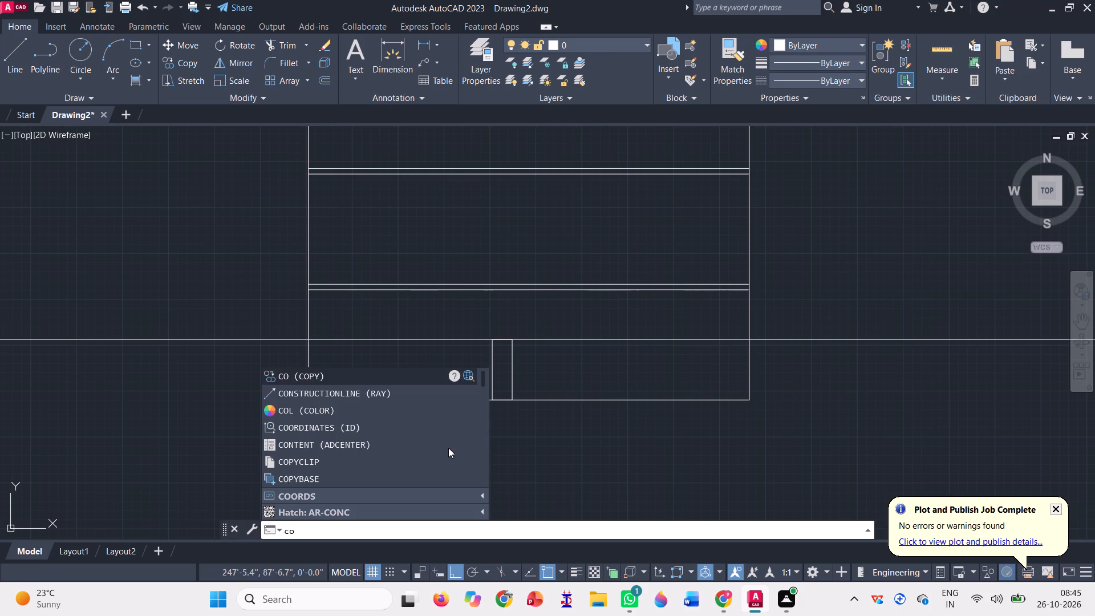
key(space)
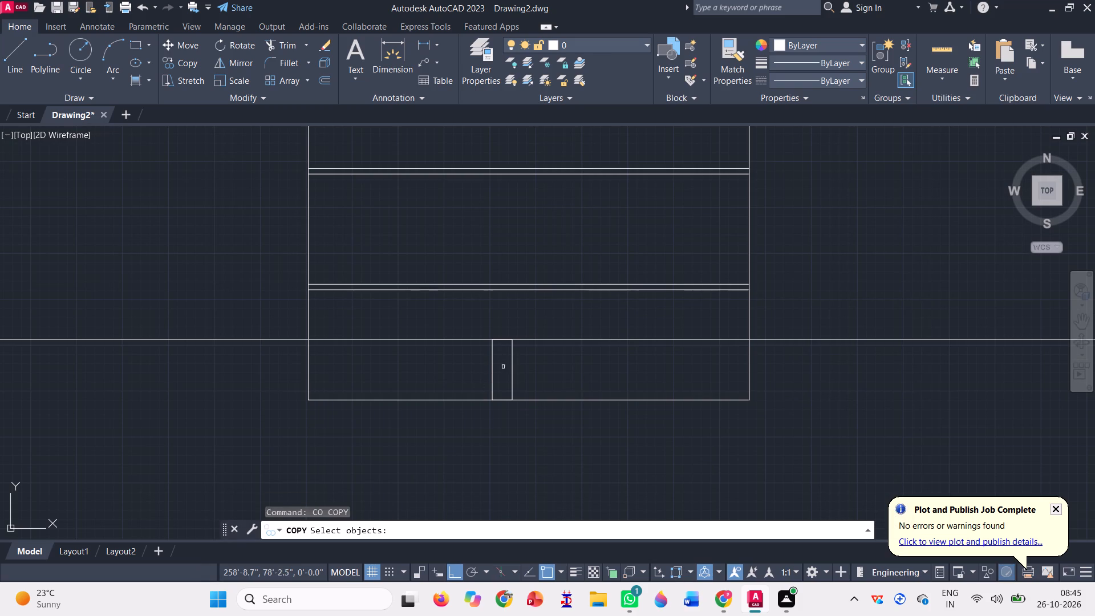
click(502, 368)
click(475, 362)
key(space)
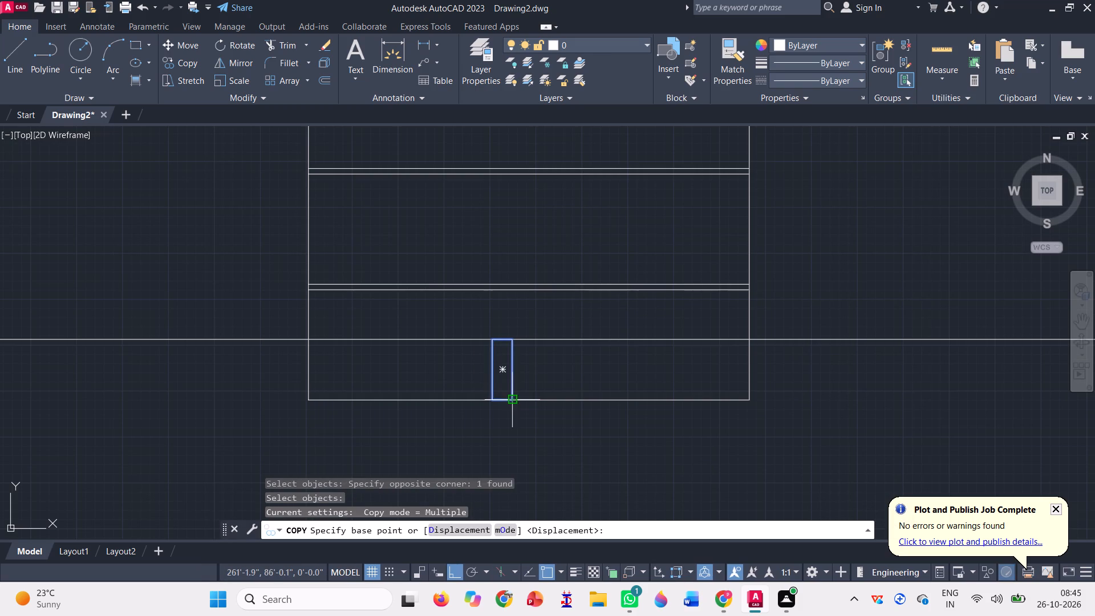
click(495, 398)
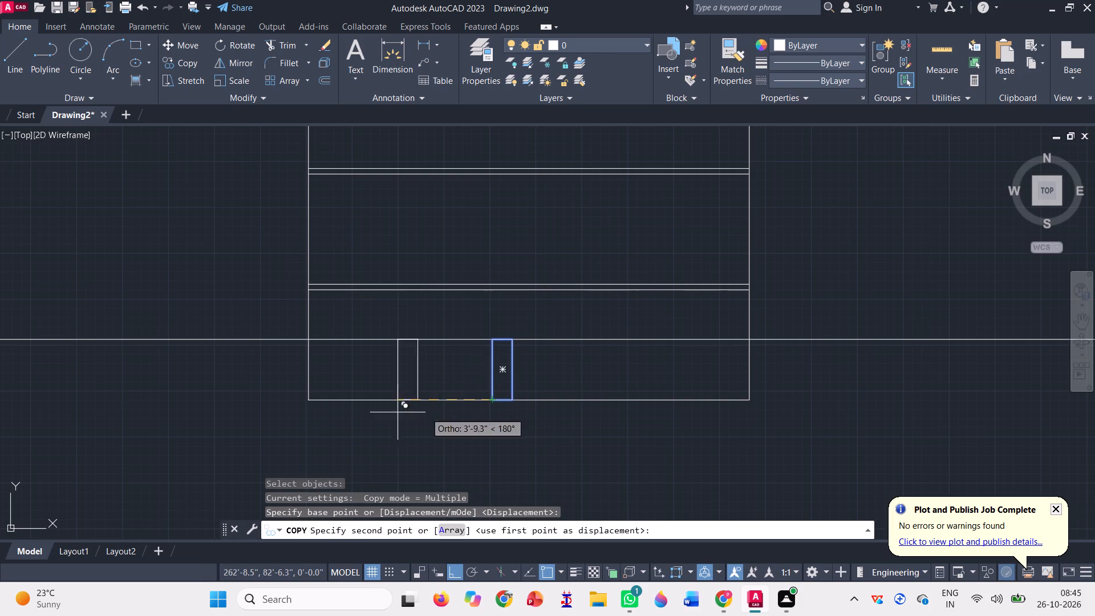
click(307, 399)
key(space)
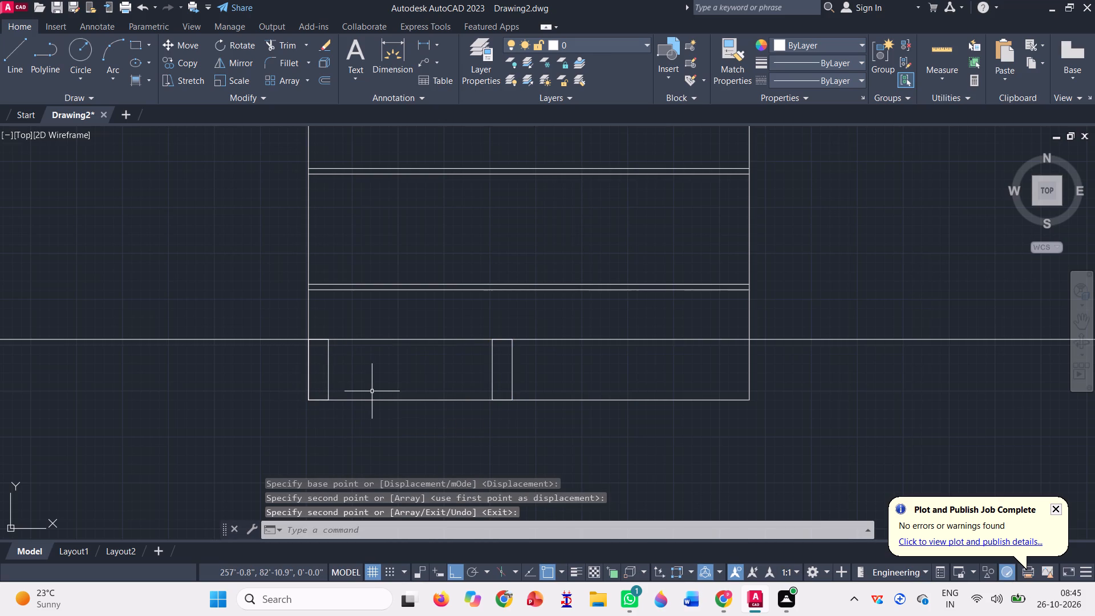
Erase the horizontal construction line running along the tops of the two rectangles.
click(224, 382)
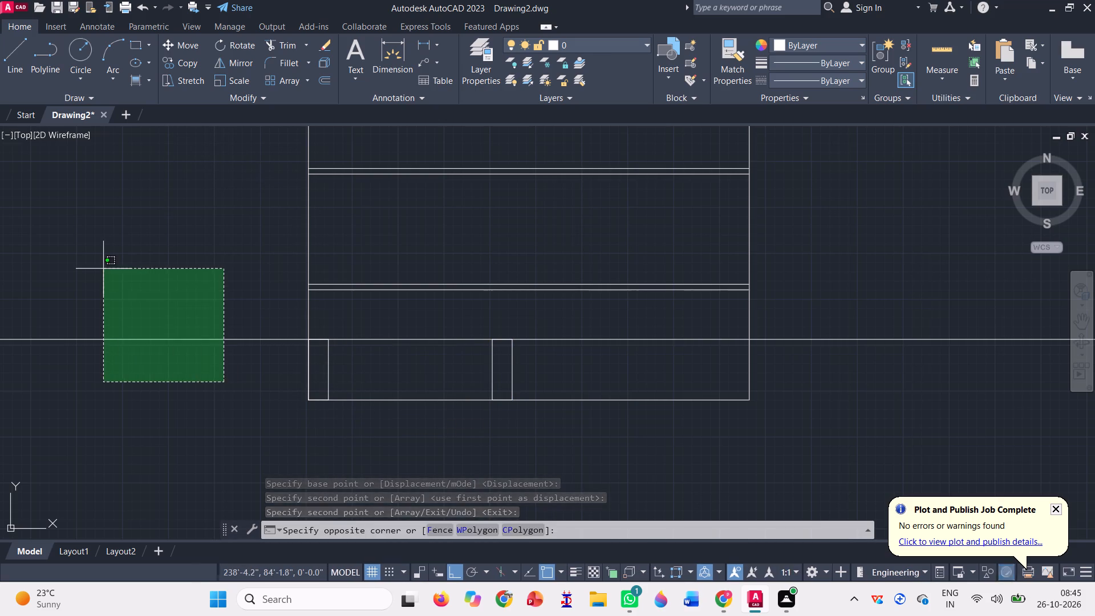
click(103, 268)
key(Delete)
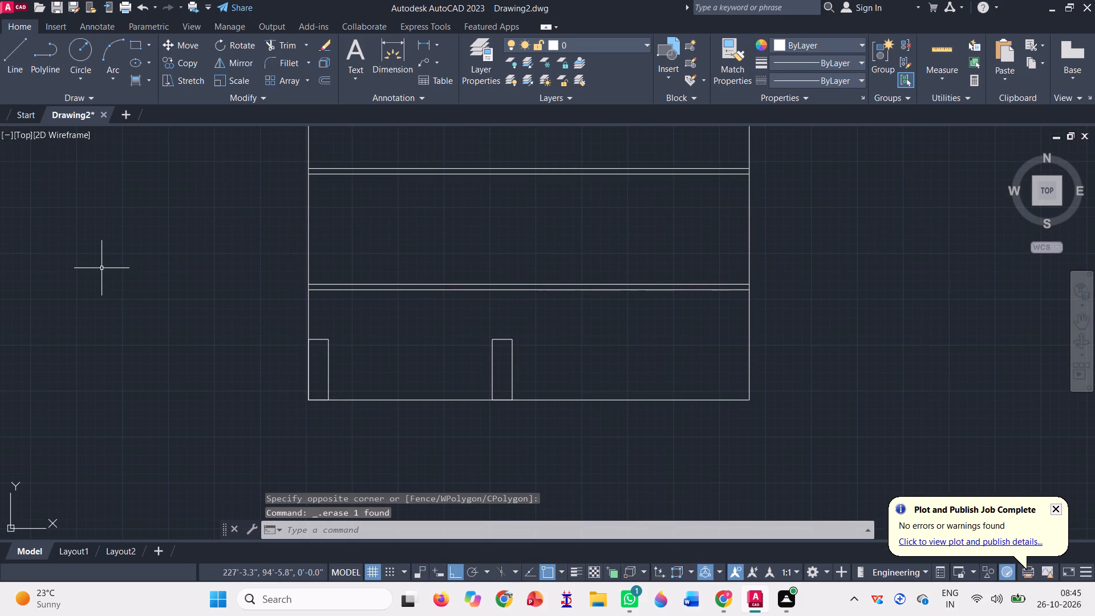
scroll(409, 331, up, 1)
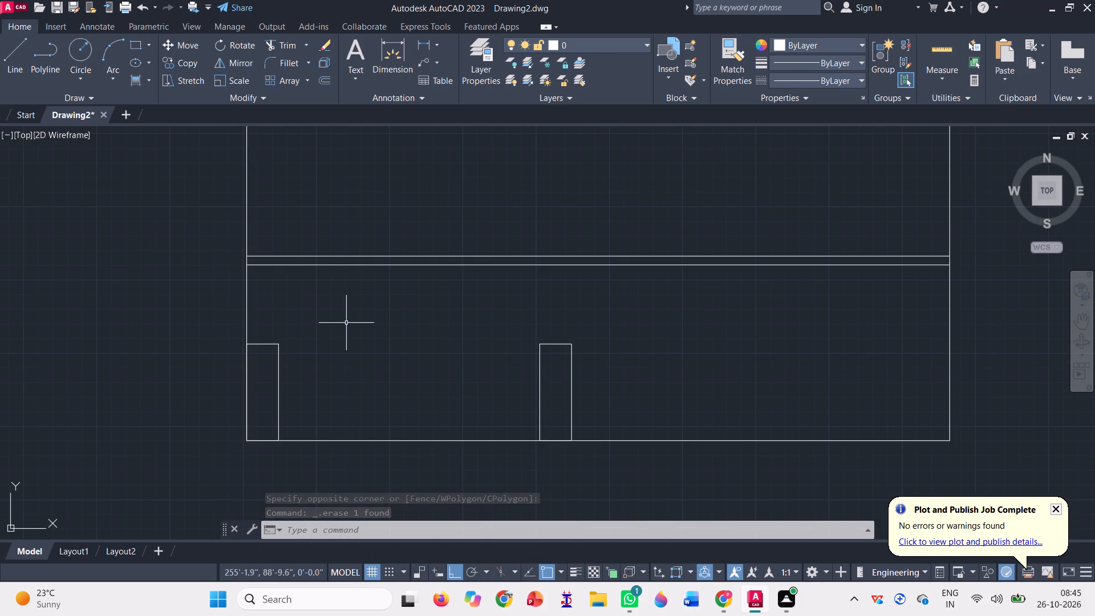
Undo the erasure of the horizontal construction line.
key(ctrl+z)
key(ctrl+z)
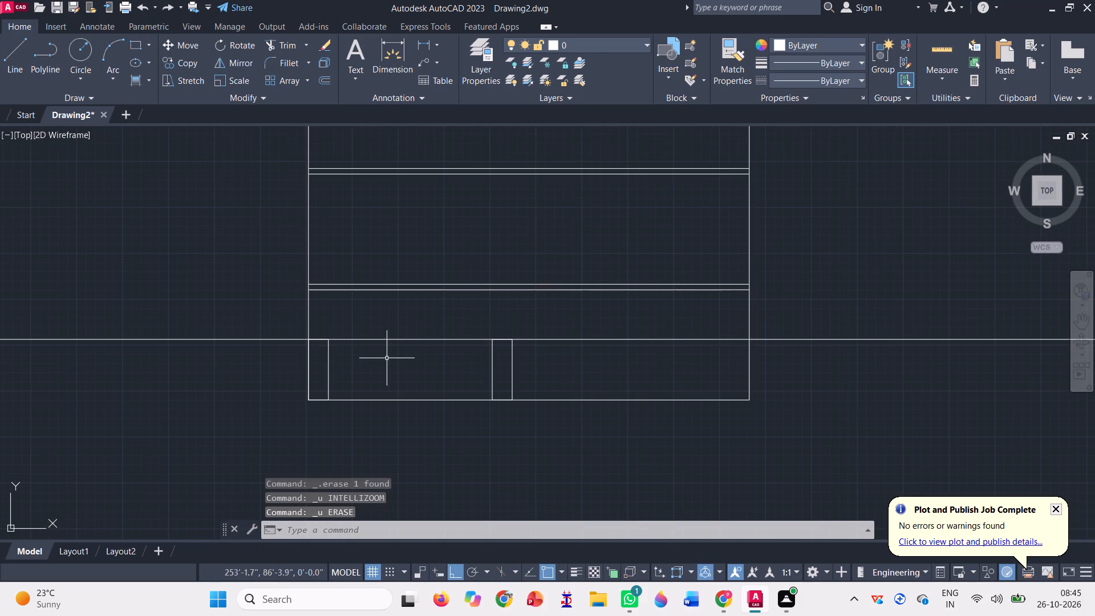
Draw a thin rectangle on top of the bottom-left column, from its top-left corner to slightly past its right edge.
scroll(354, 385, up, 1)
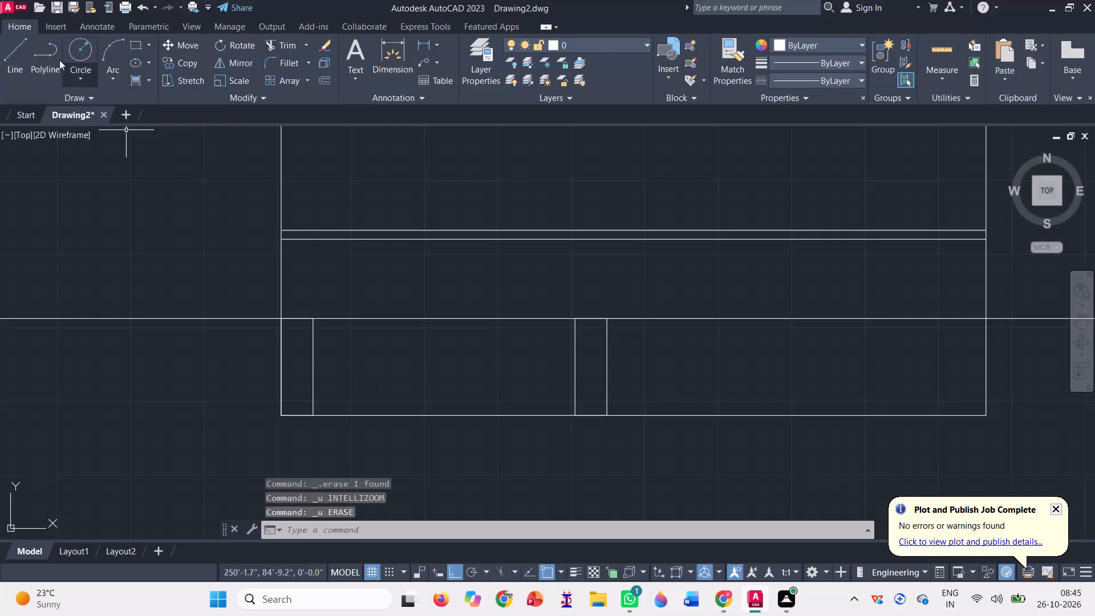
click(18, 54)
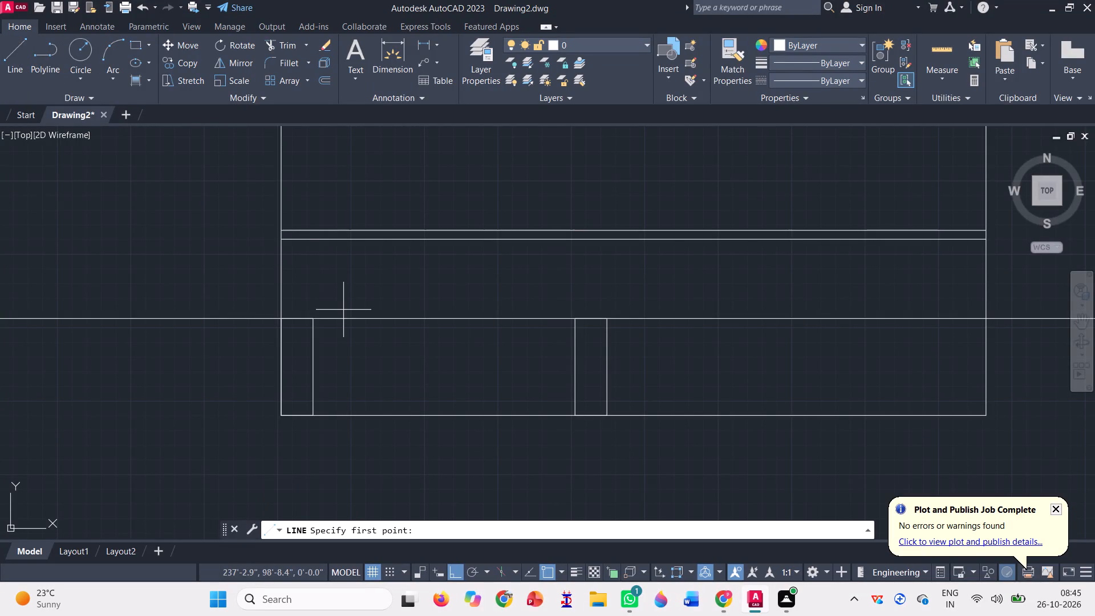
scroll(343, 310, up, 1)
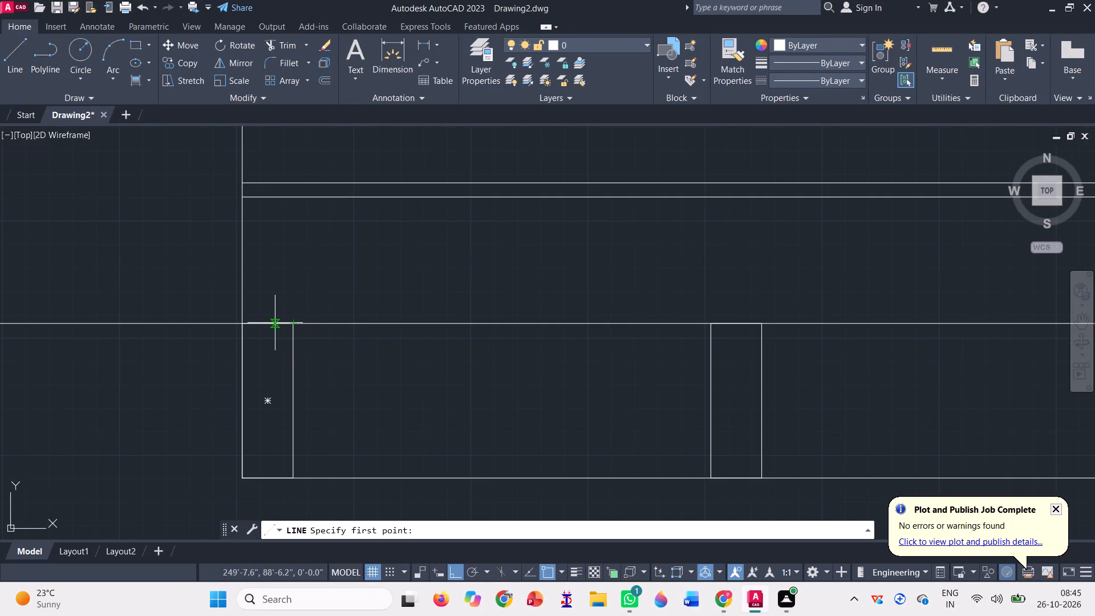
click(133, 39)
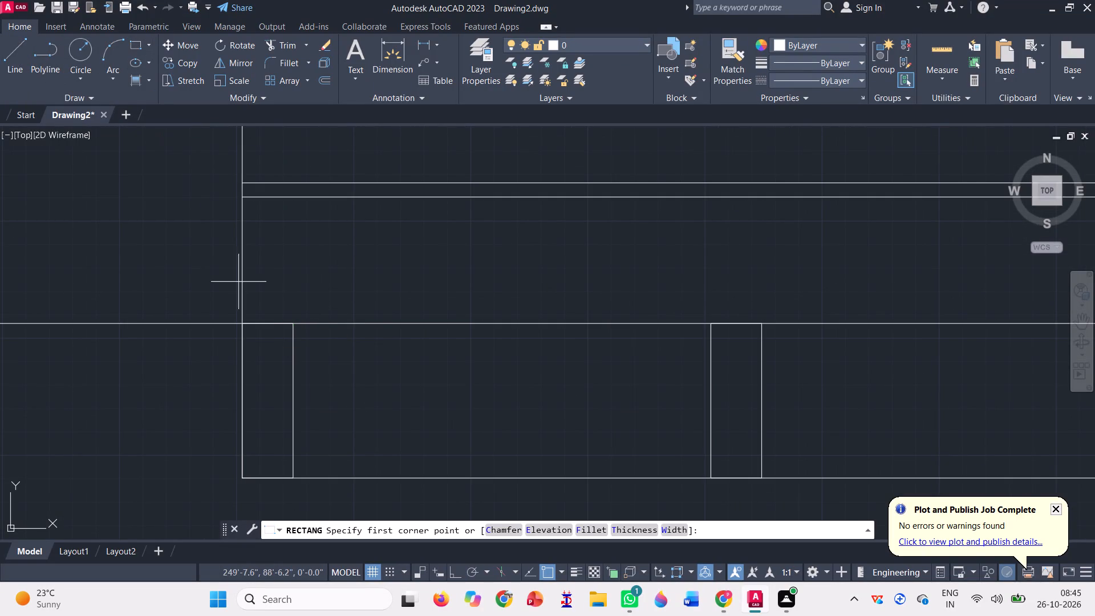
scroll(273, 321, up, 1)
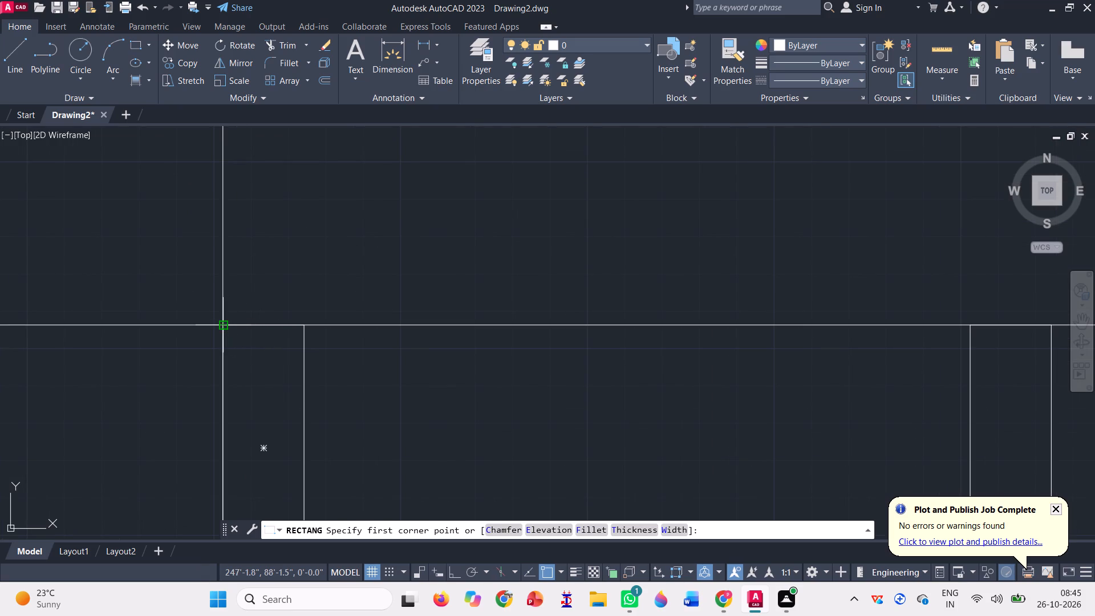
click(222, 322)
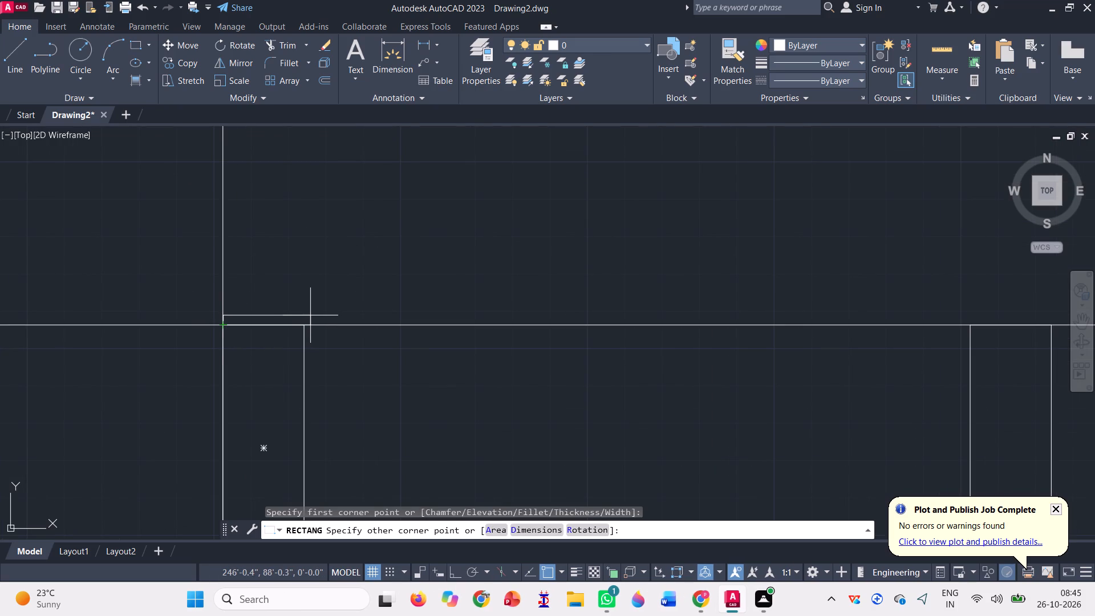
click(310, 317)
With Ortho off, draw a short line sloping up and to the right from the thin rectangle's bottom-right corner.
scroll(257, 333, down, 1)
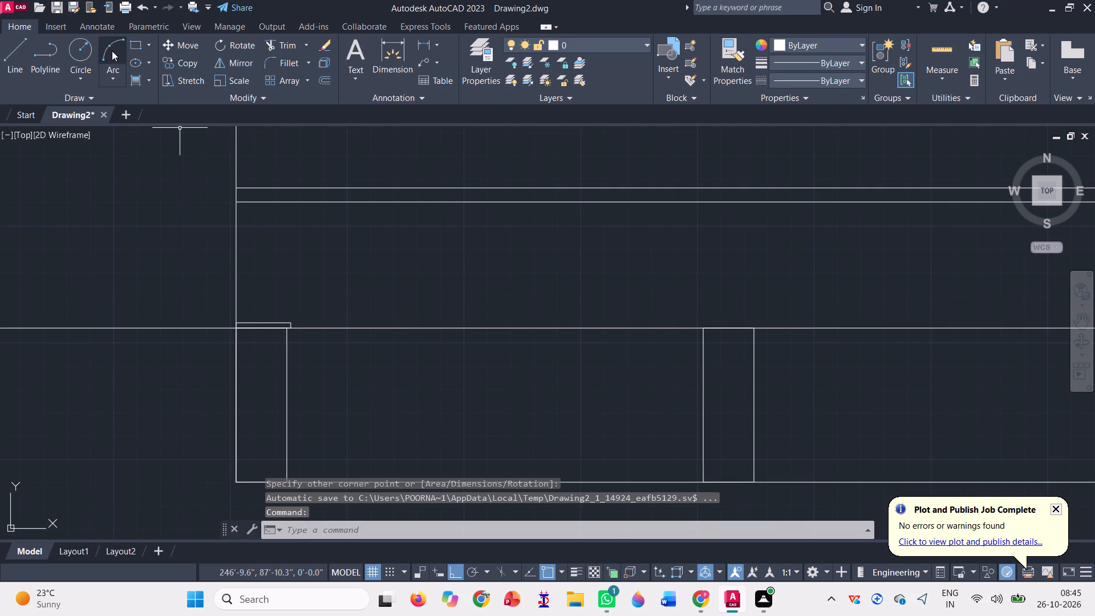
click(19, 67)
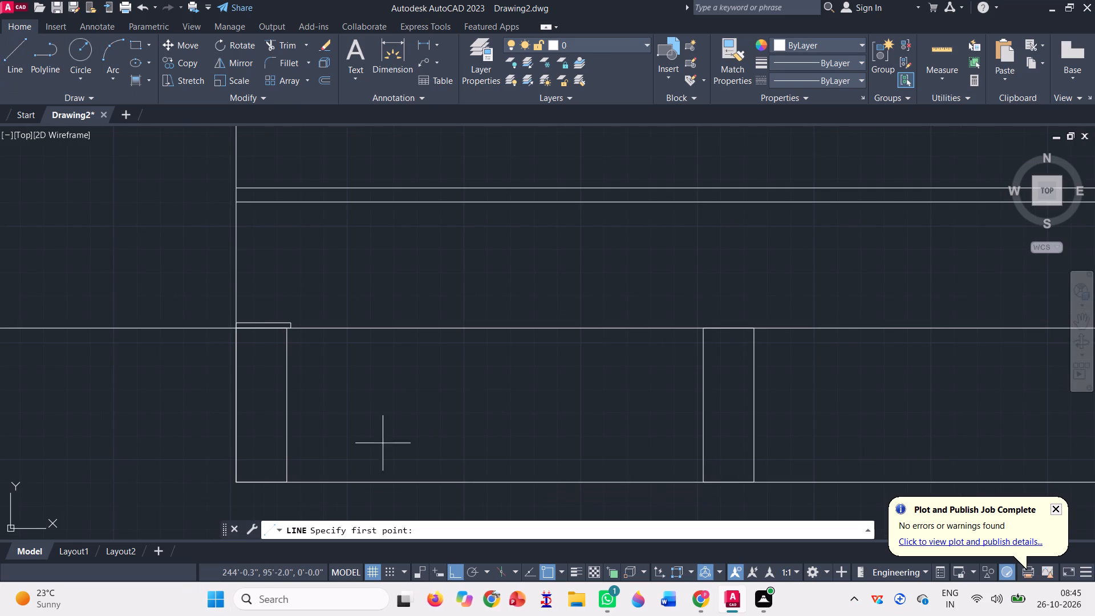
scroll(315, 346, up, 3)
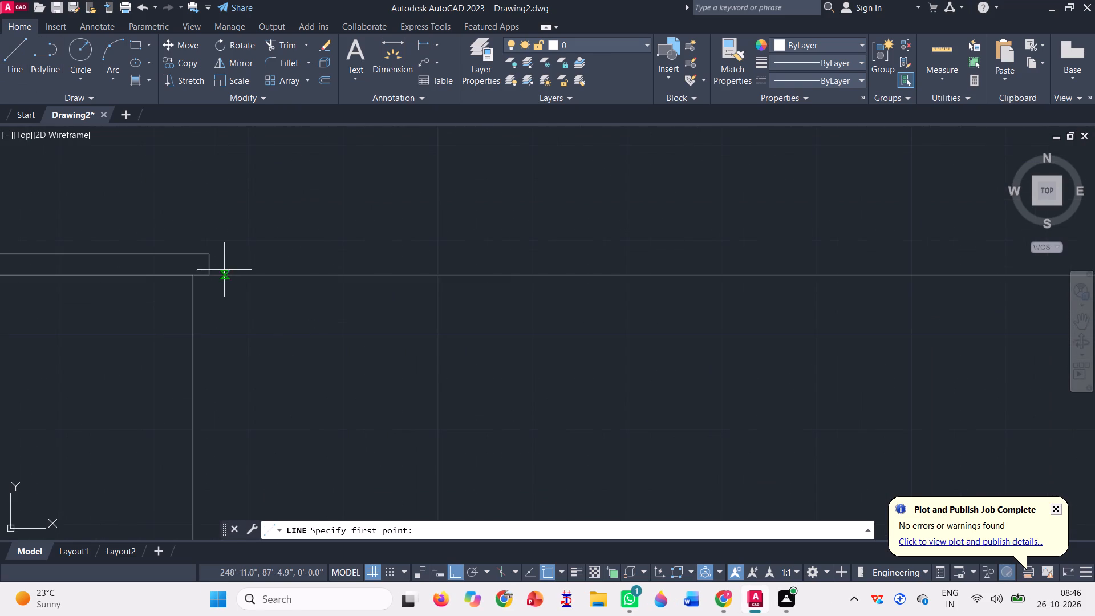
click(210, 279)
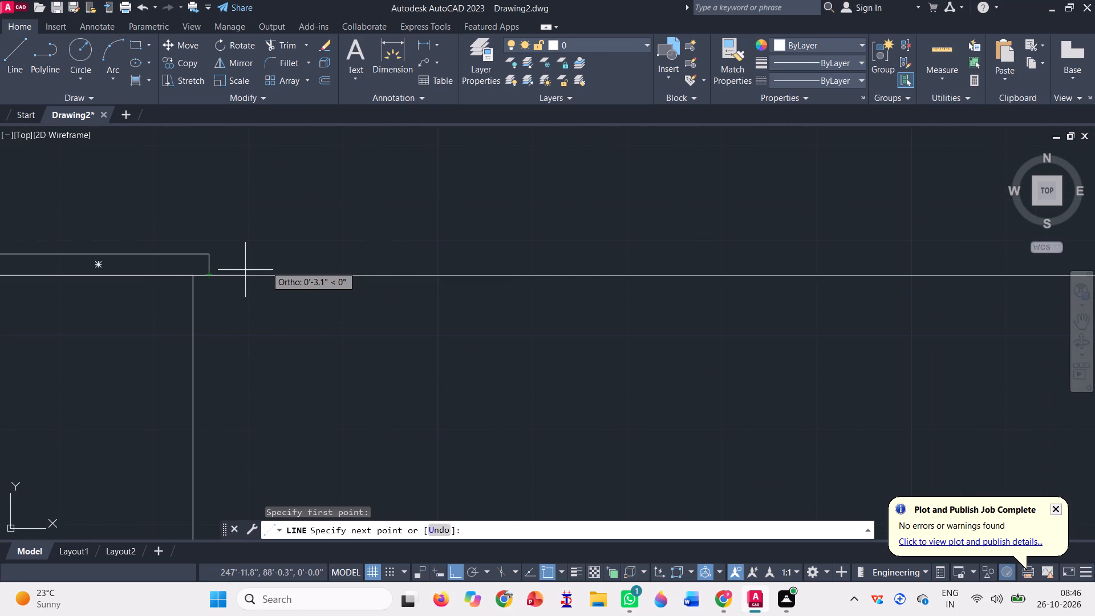
key(F8)
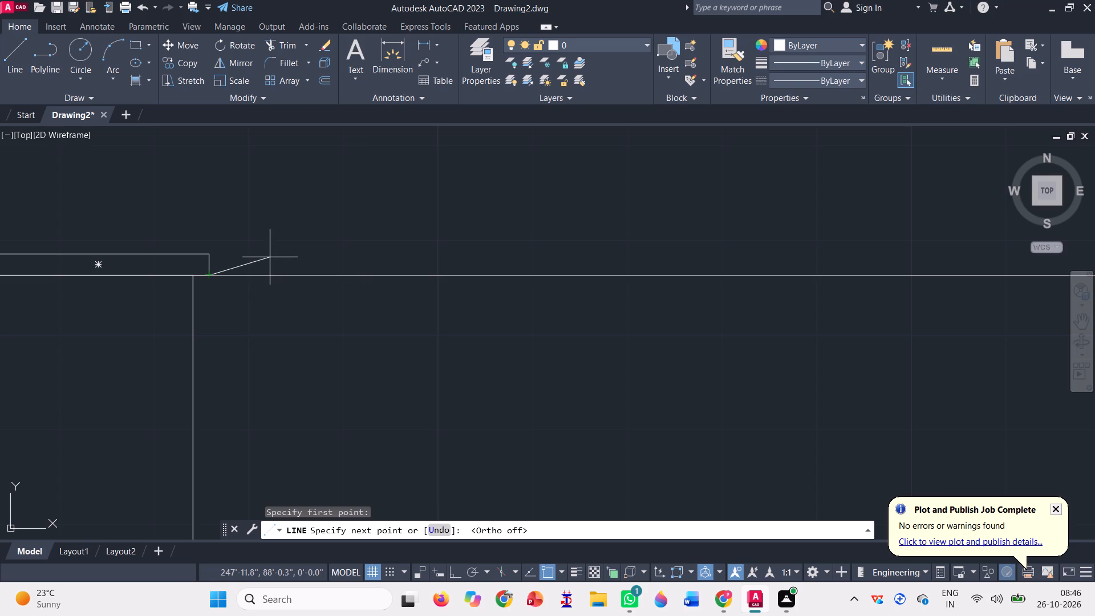
click(270, 257)
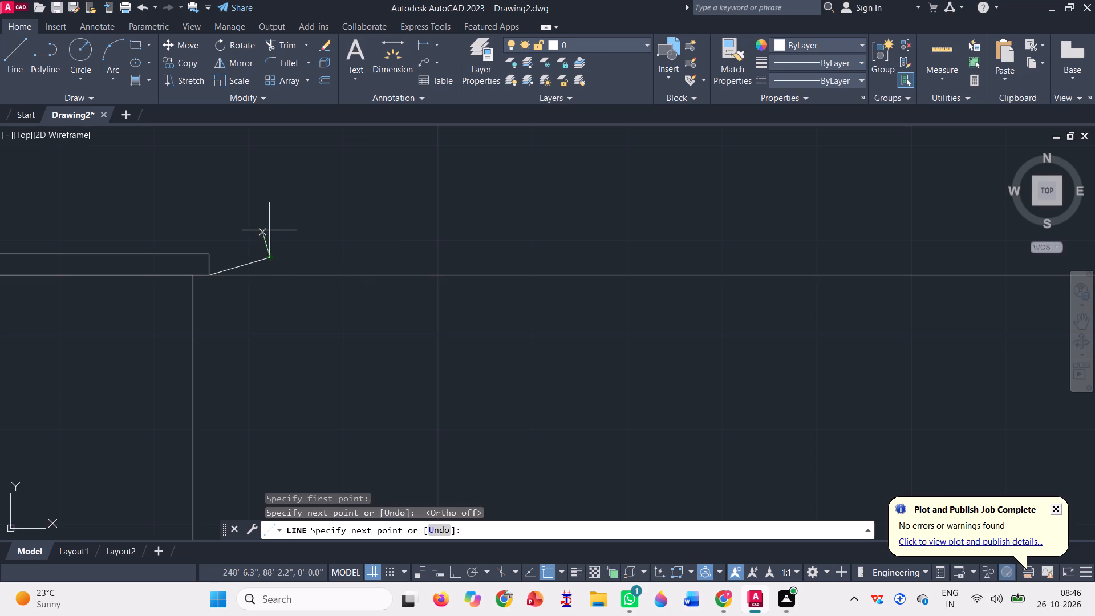
key(Escape)
Copy the short sloped line from its lower end to the thin rectangle's top-right corner.
click(259, 266)
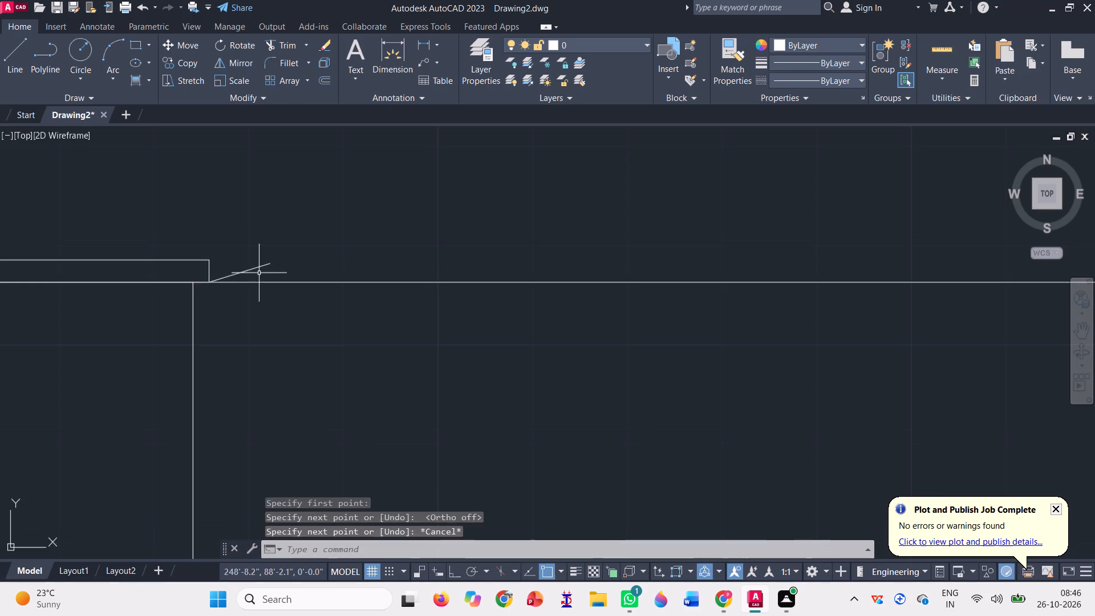
click(256, 275)
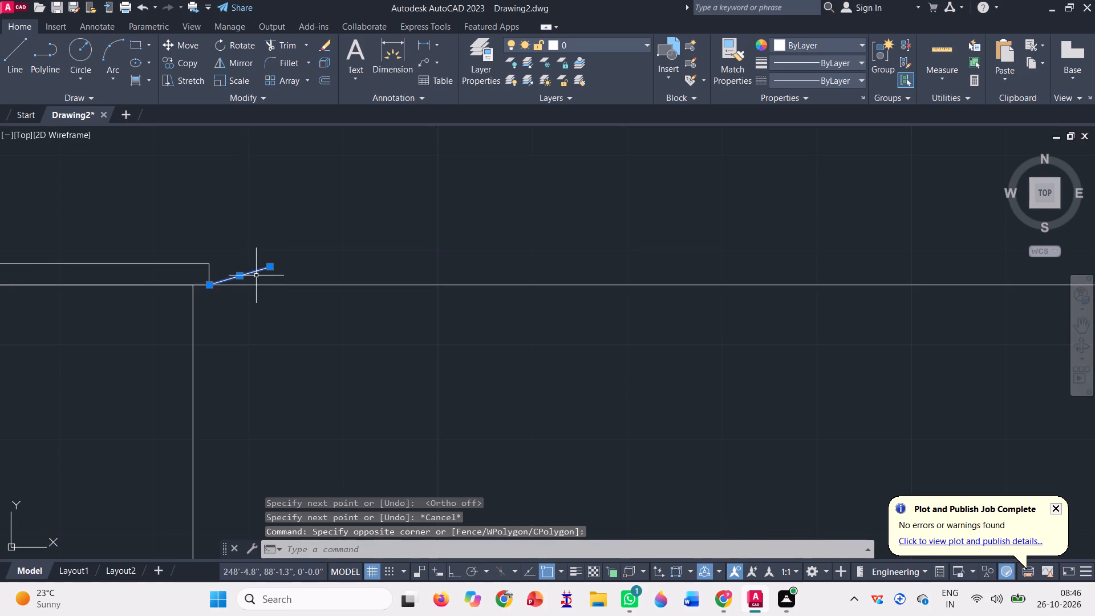
text(co)
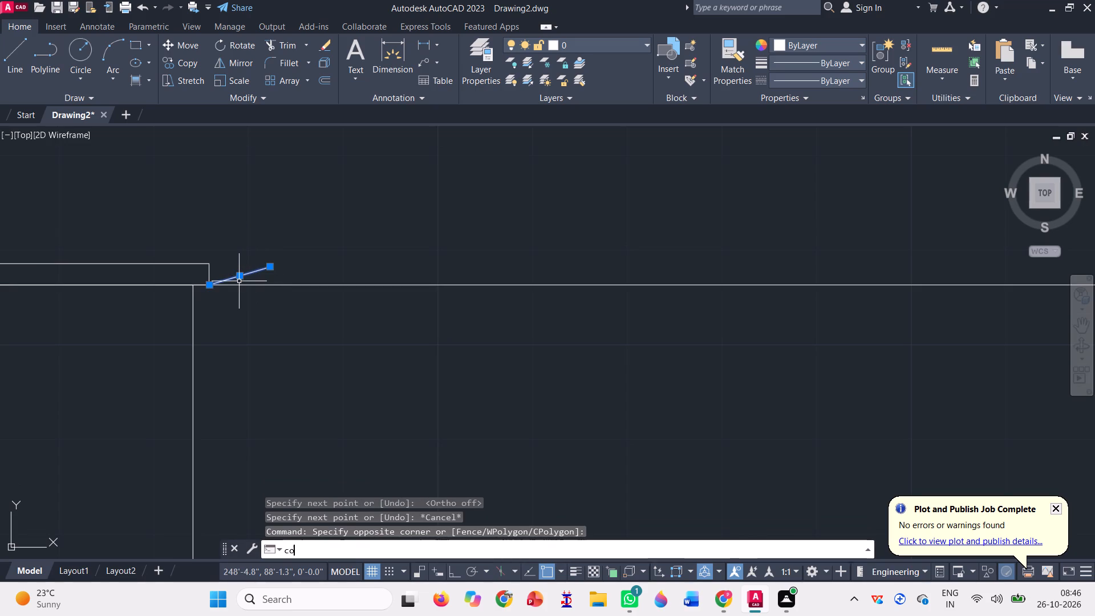
key(space)
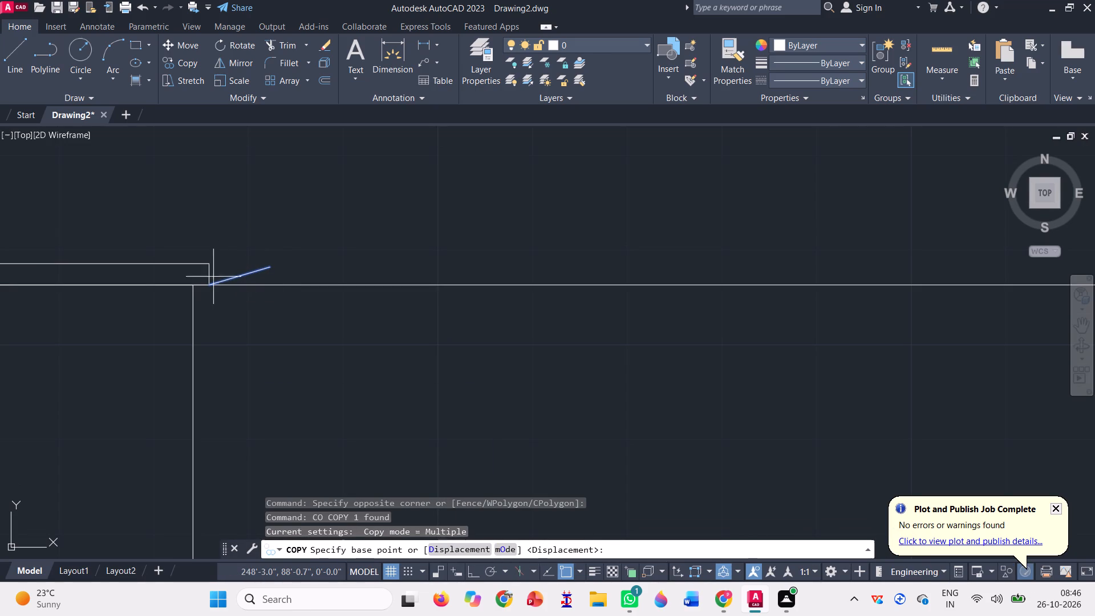
click(211, 285)
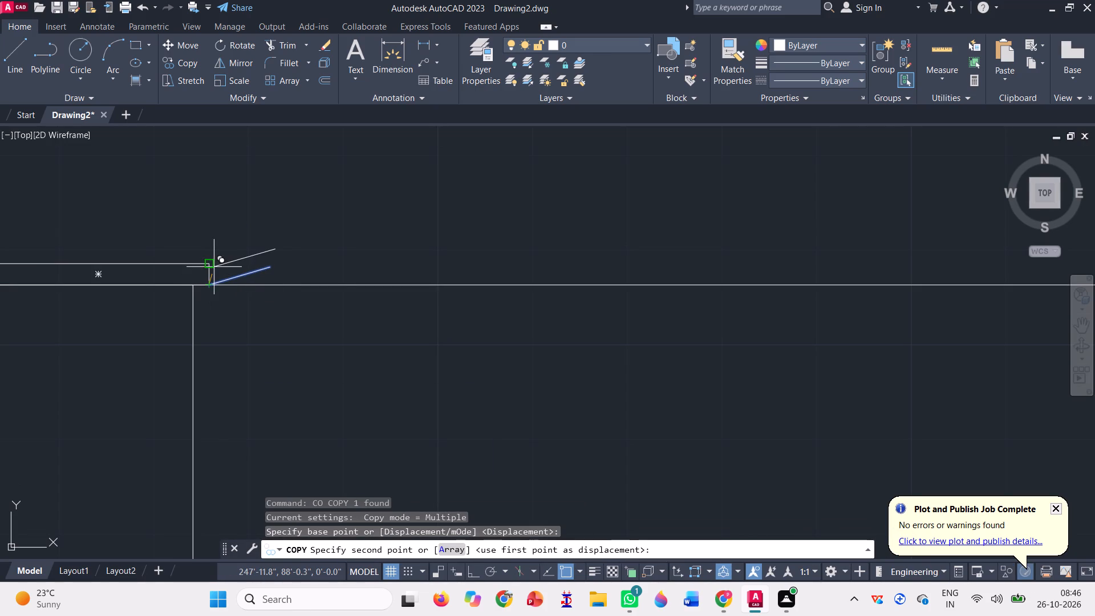
click(209, 261)
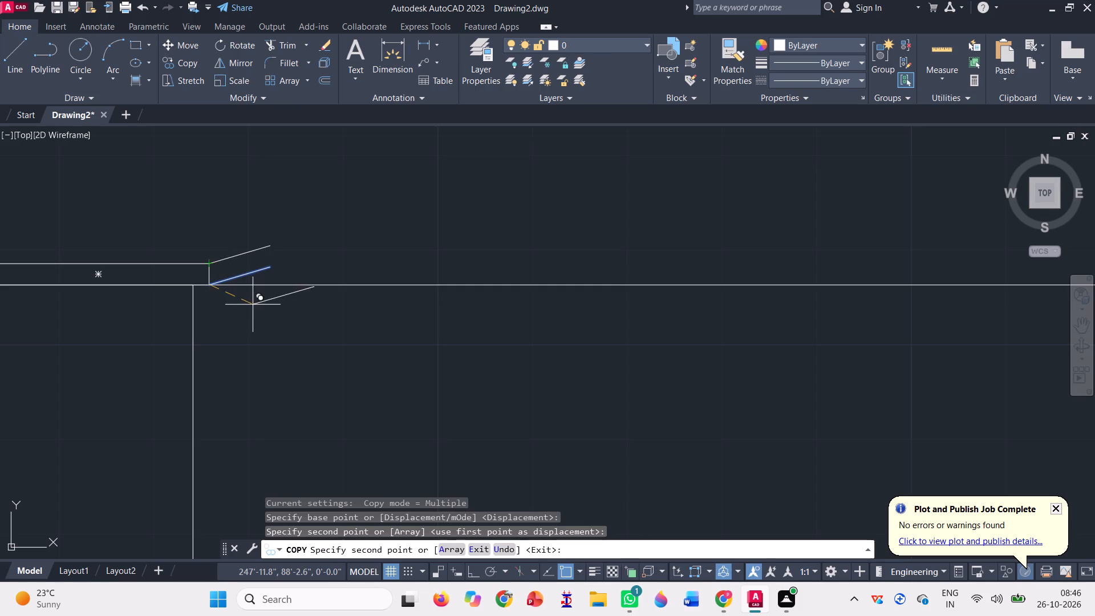
scroll(245, 282, down, 3)
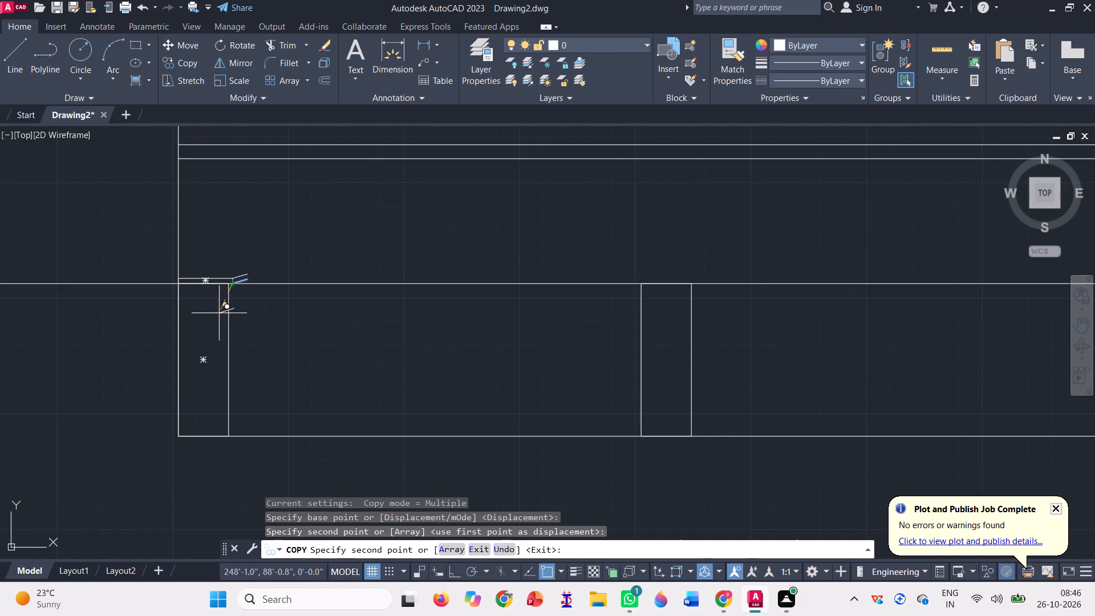
key(Escape)
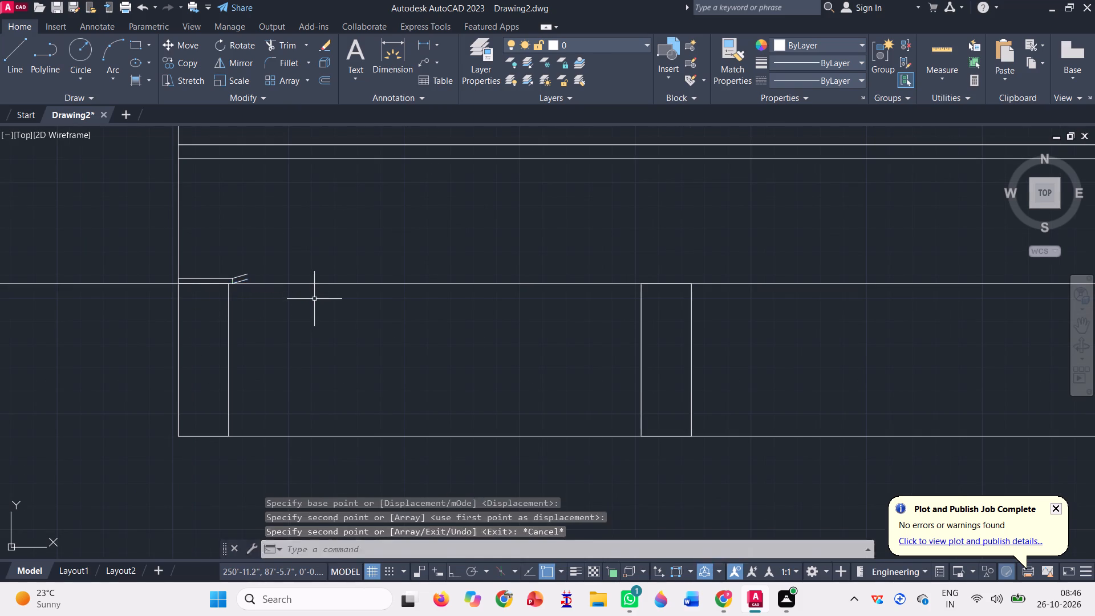
Join the two sloped lines' outer ends with a line continued horizontally, with Ortho on, to the outline's left edge.
scroll(251, 262, up, 2)
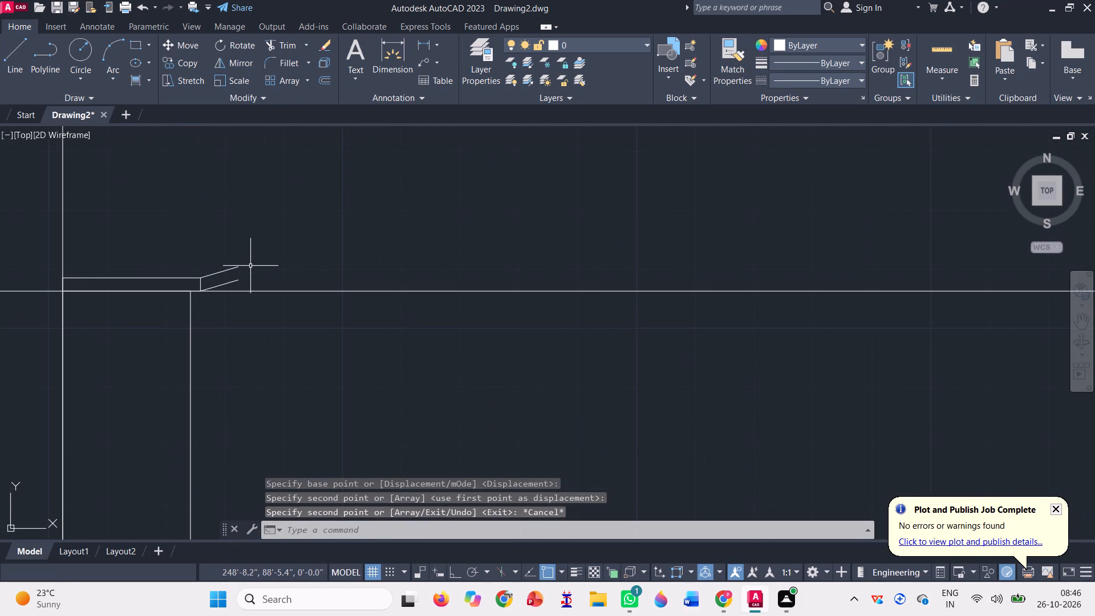
key(l)
key(Return)
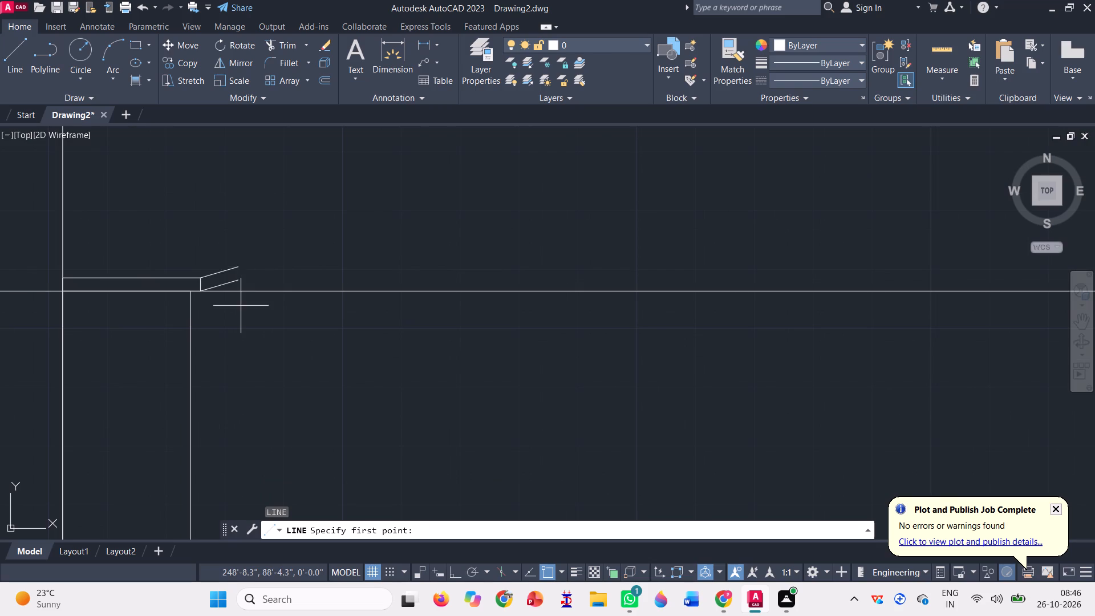
scroll(241, 287, up, 2)
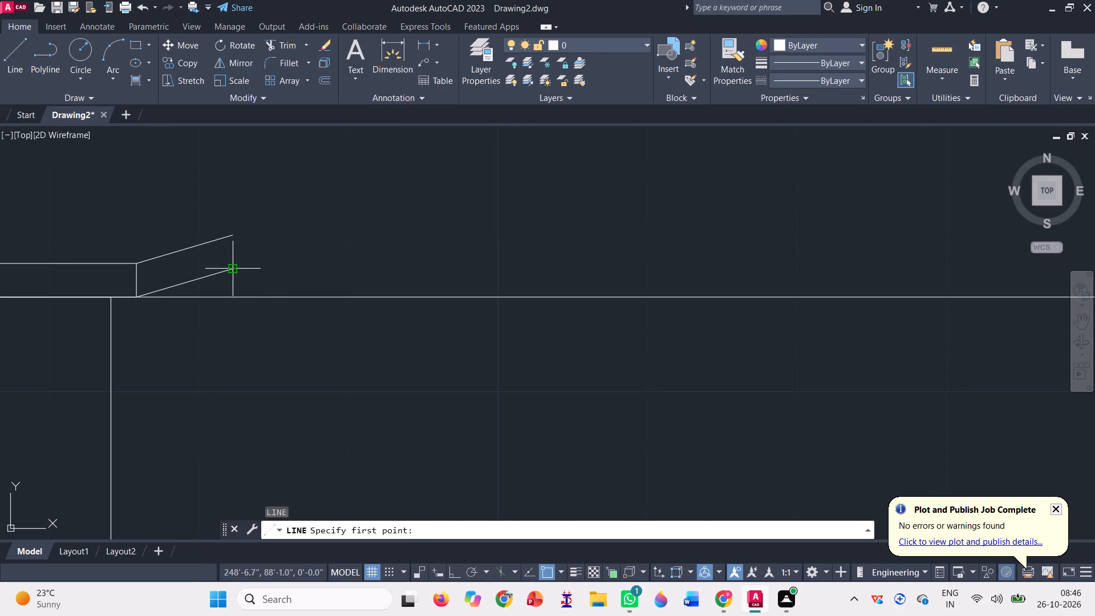
click(233, 267)
click(231, 238)
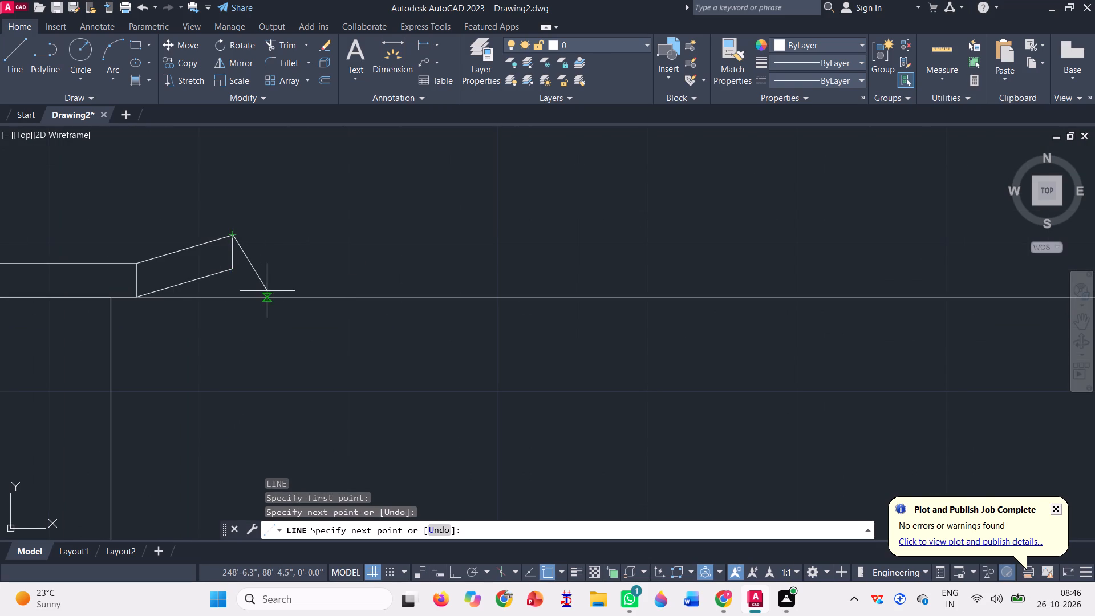
scroll(267, 291, down, 1)
scroll(244, 233, down, 1)
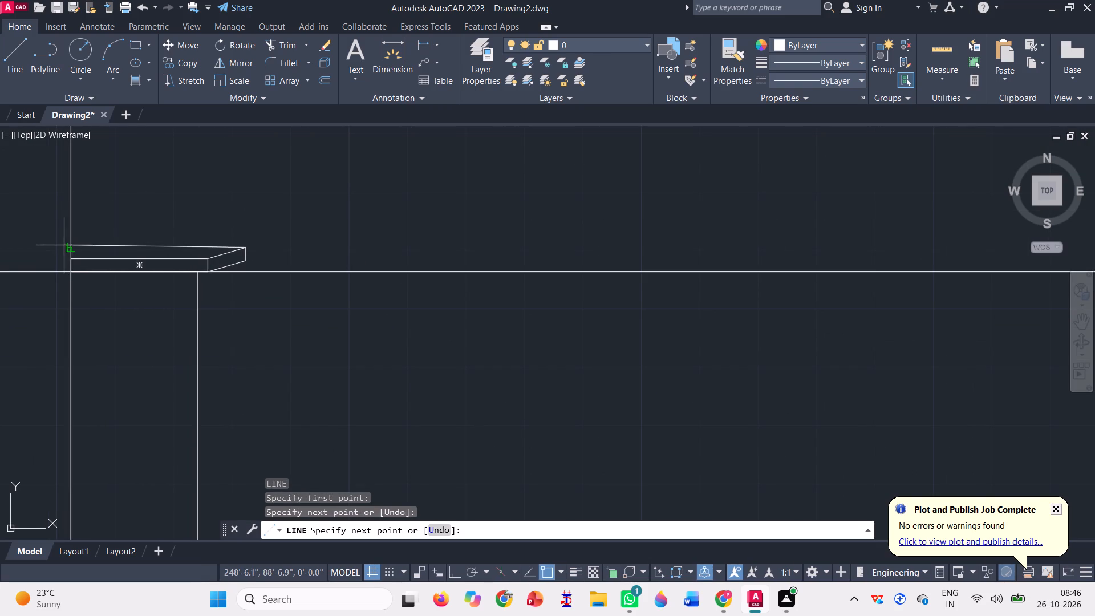
key(F8)
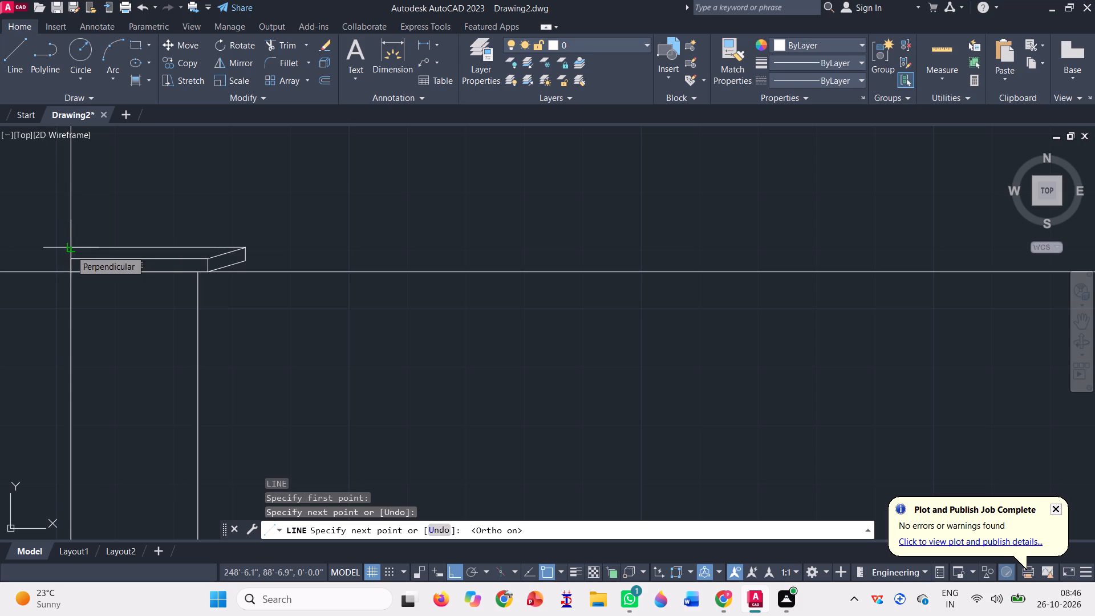
click(71, 250)
scroll(61, 255, up, 3)
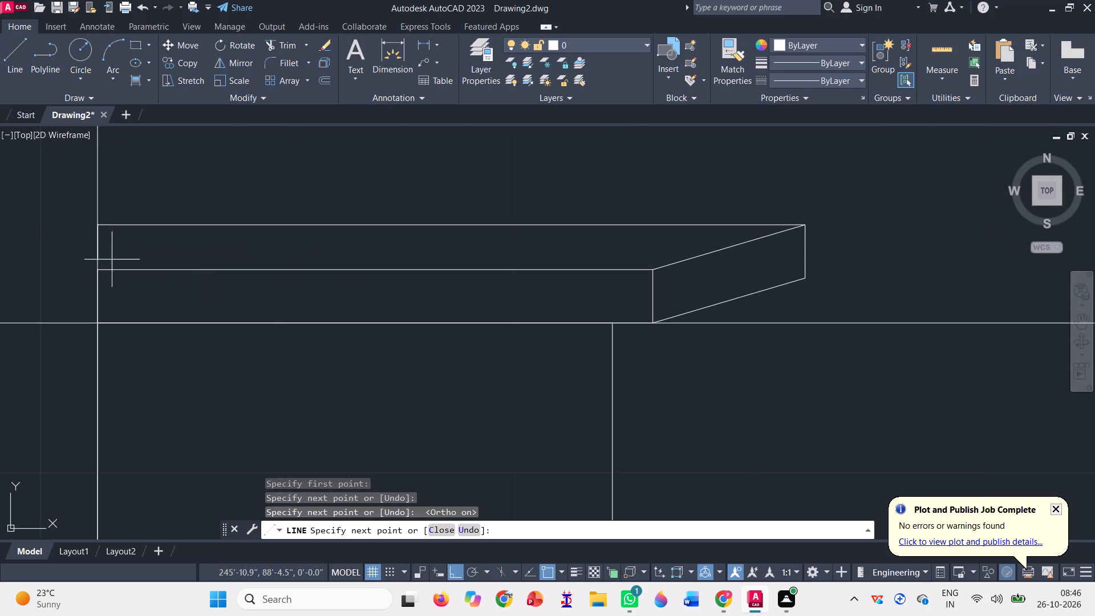
key(Escape)
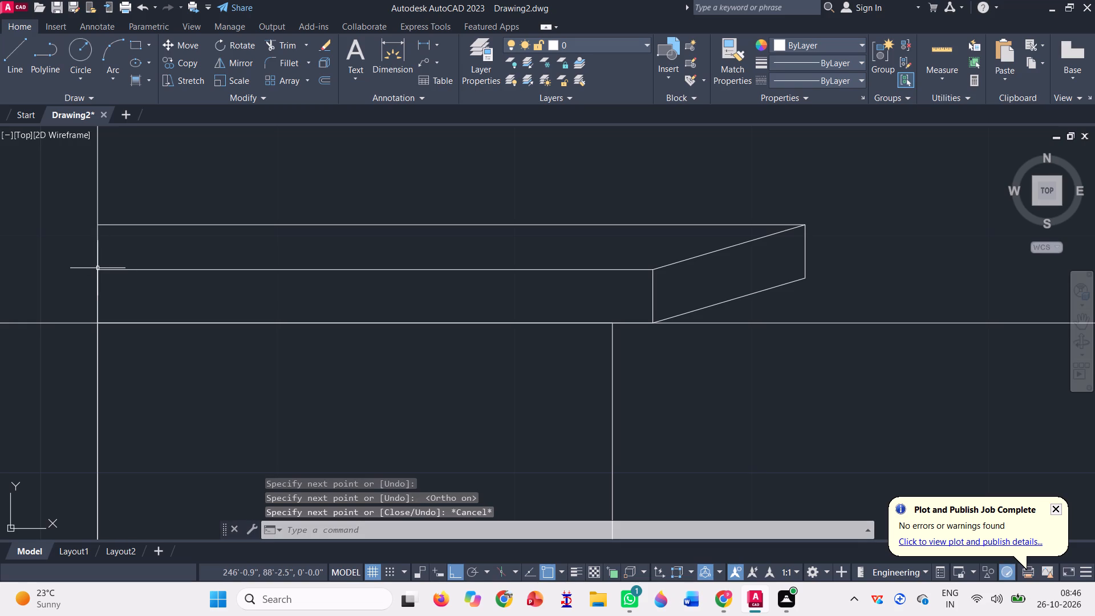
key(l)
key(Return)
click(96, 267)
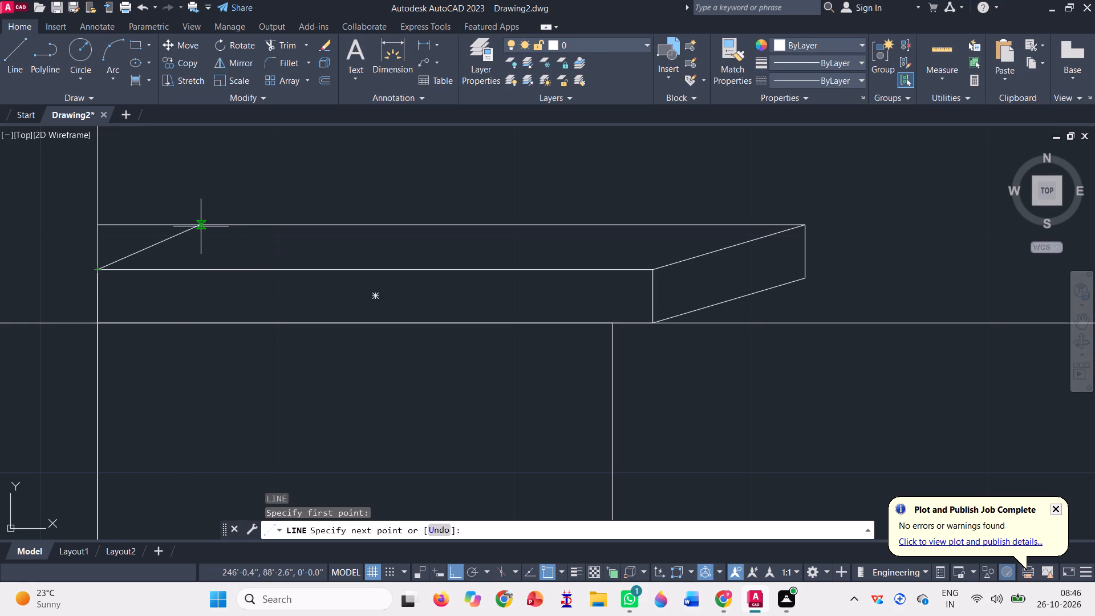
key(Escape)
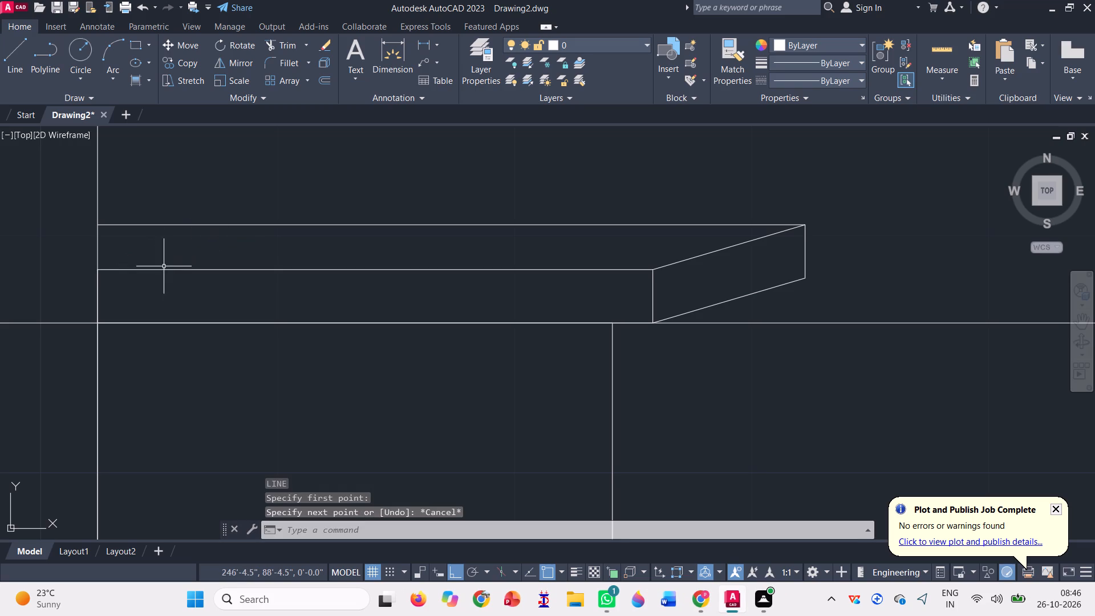
Move the whole cap from the midpoint of its bottom edge to the midpoint of the bottom-left column's top edge.
scroll(163, 266, down, 2)
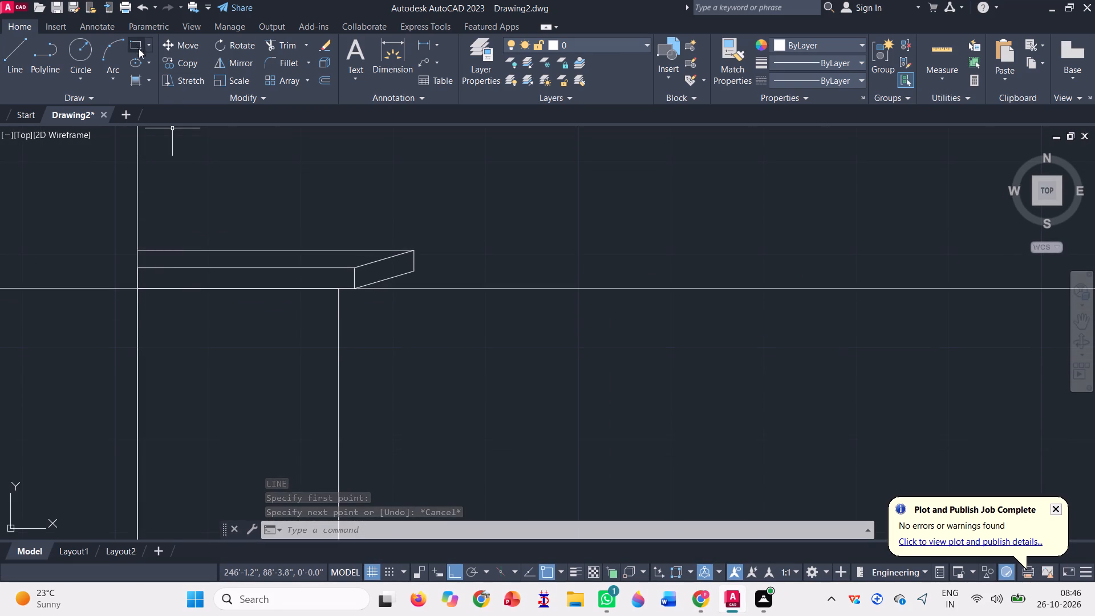
click(176, 46)
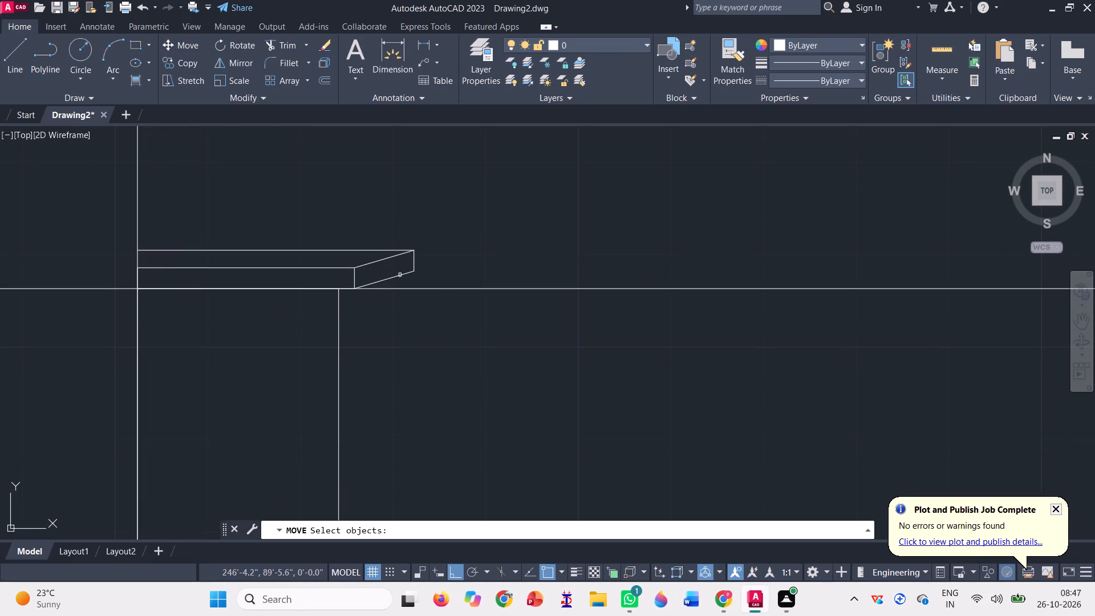
click(420, 280)
click(383, 241)
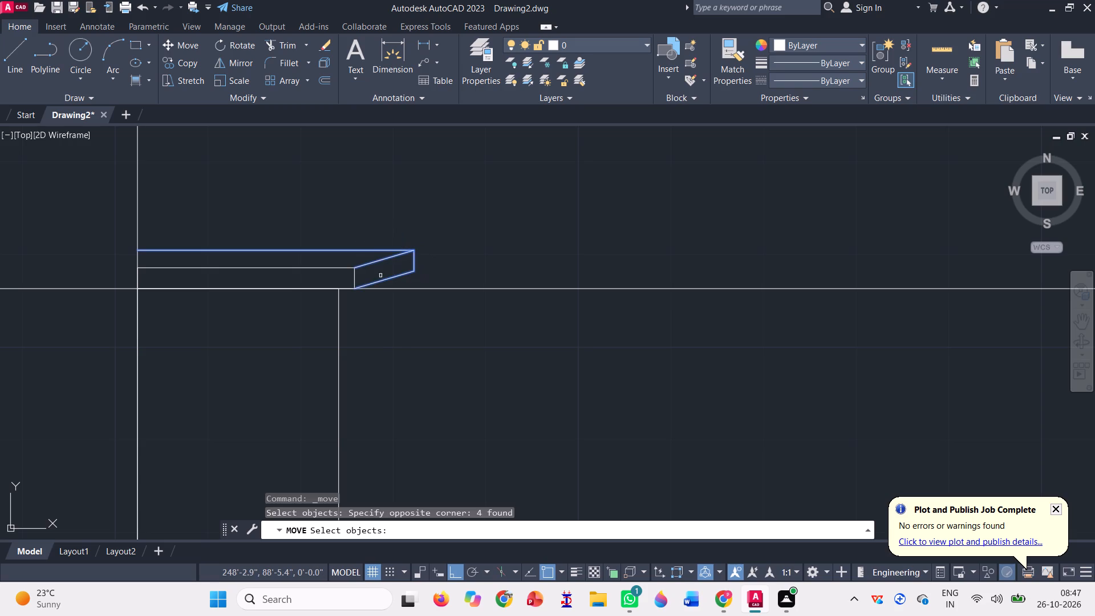
click(363, 277)
click(336, 265)
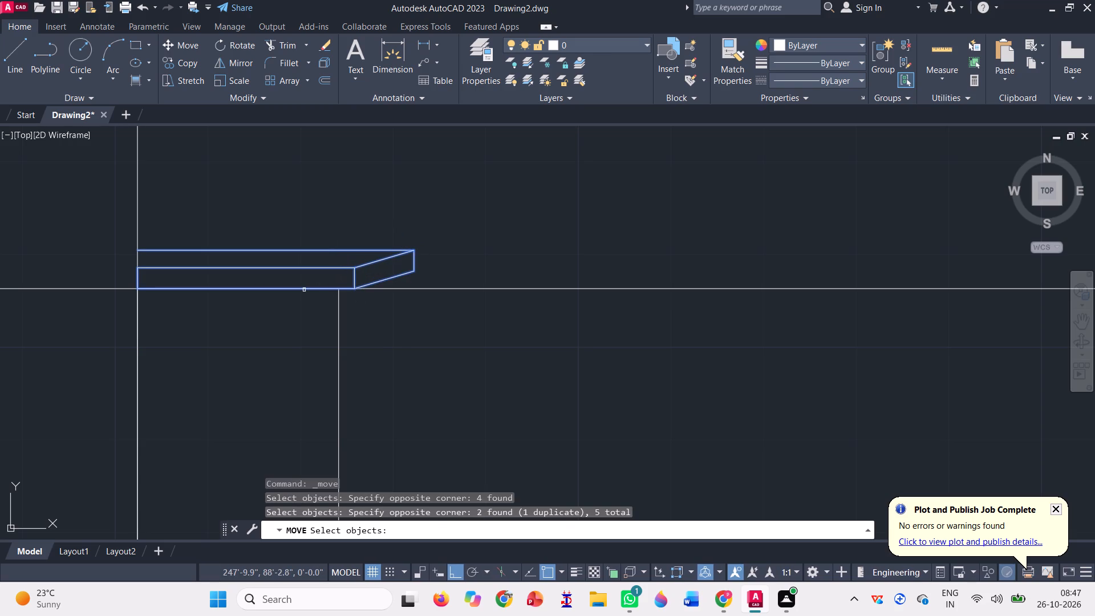
key(space)
click(245, 286)
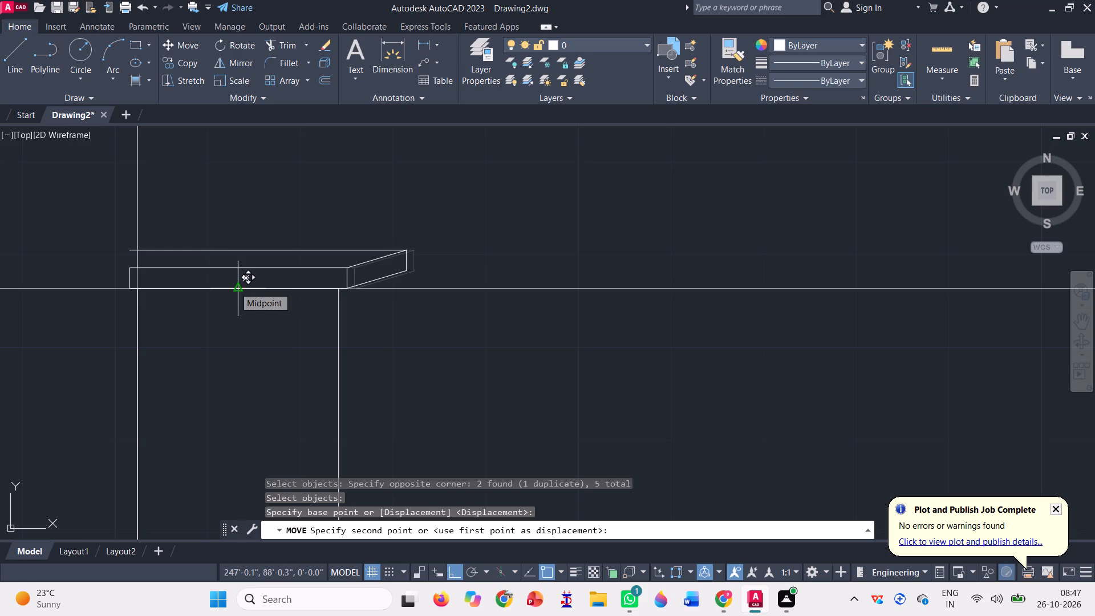
click(234, 287)
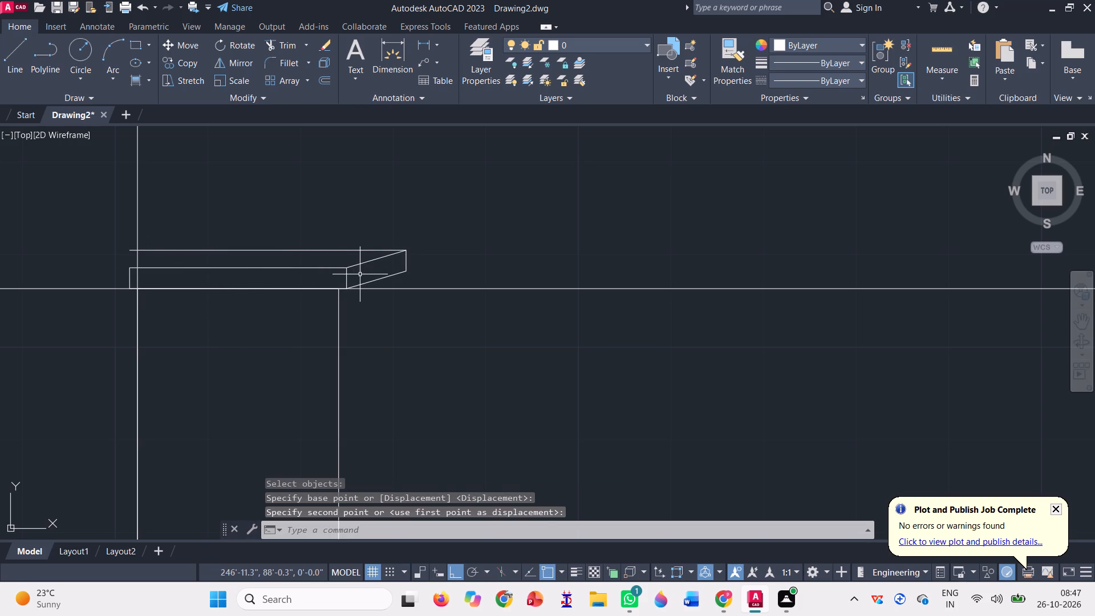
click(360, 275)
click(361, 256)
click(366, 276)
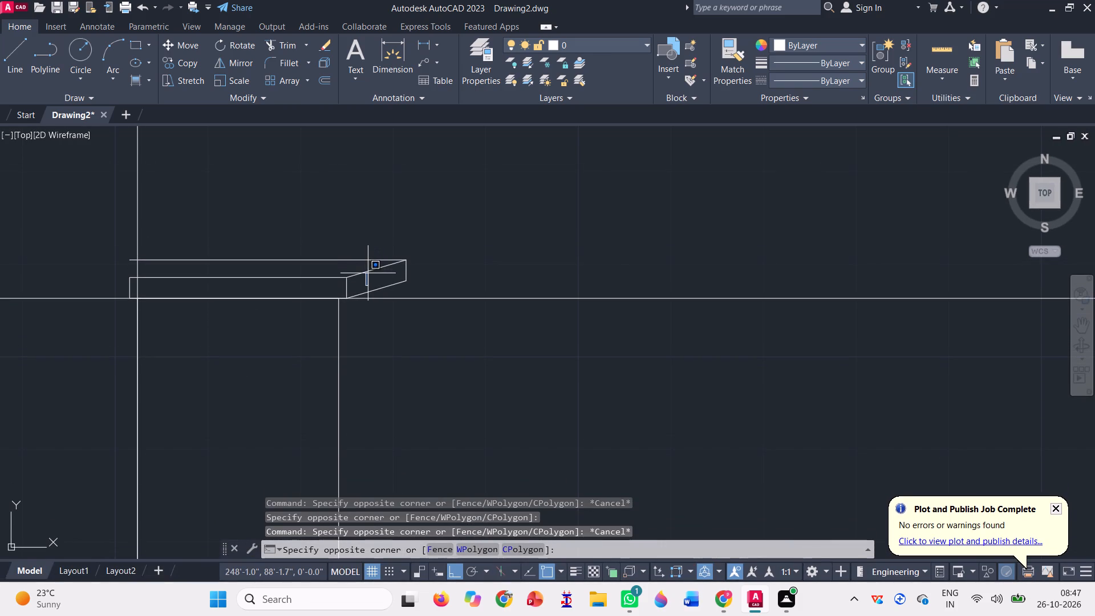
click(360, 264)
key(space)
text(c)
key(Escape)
Copy the cap's upper sloped line from its lower end to the front rectangle's top-left corner.
click(360, 264)
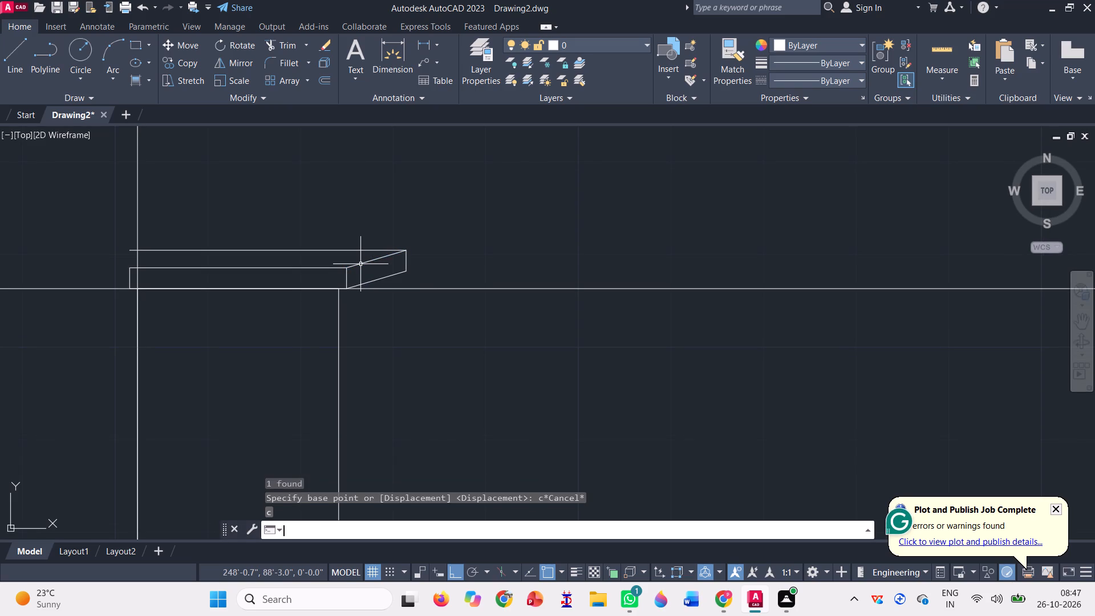
text(co)
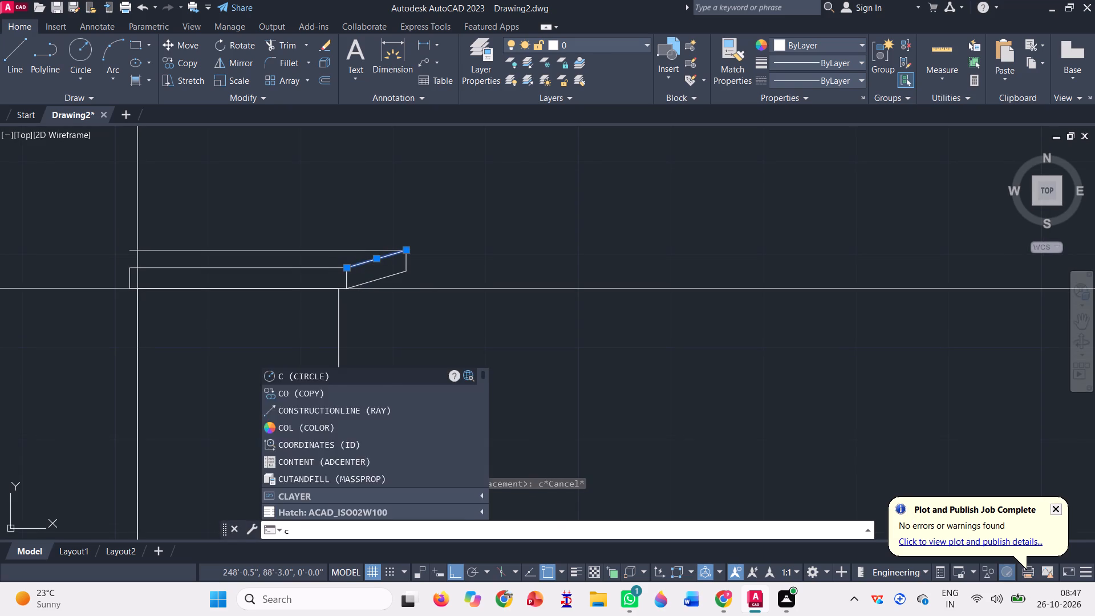
key(space)
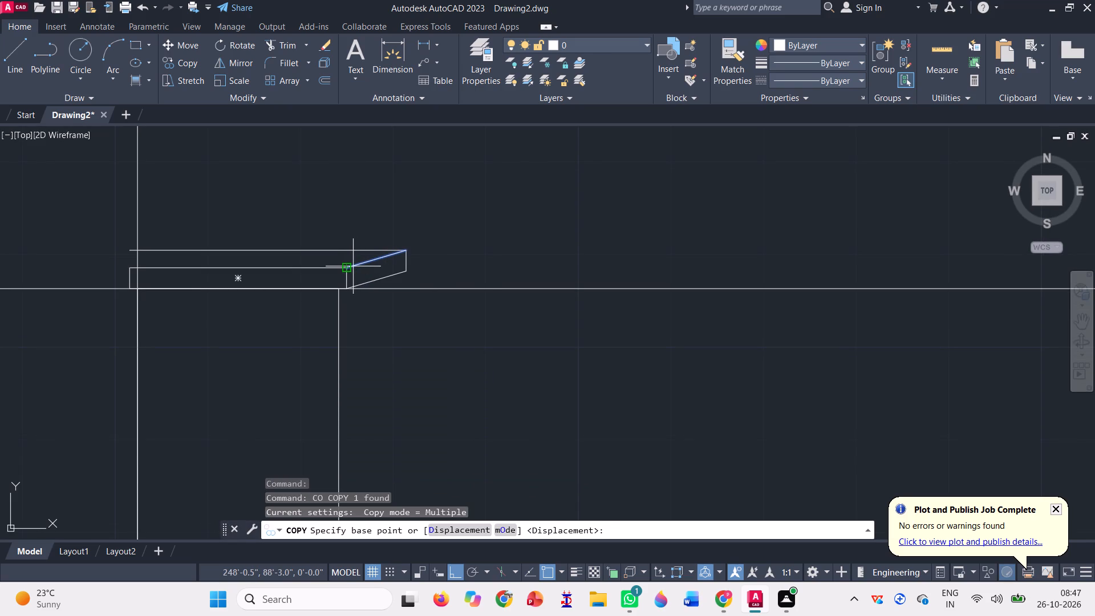
click(343, 264)
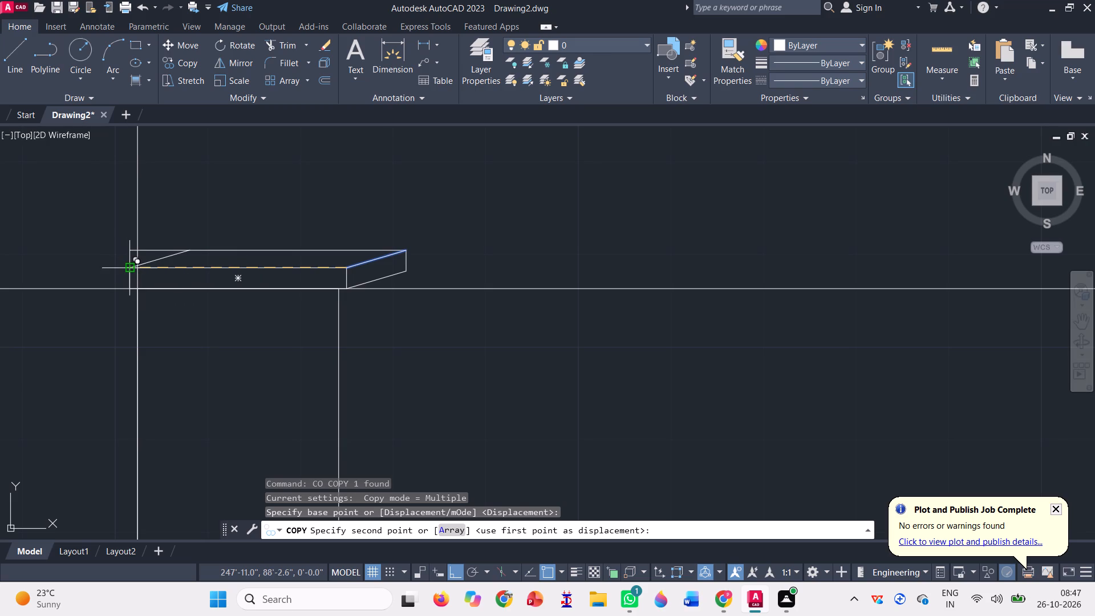
click(130, 264)
key(space)
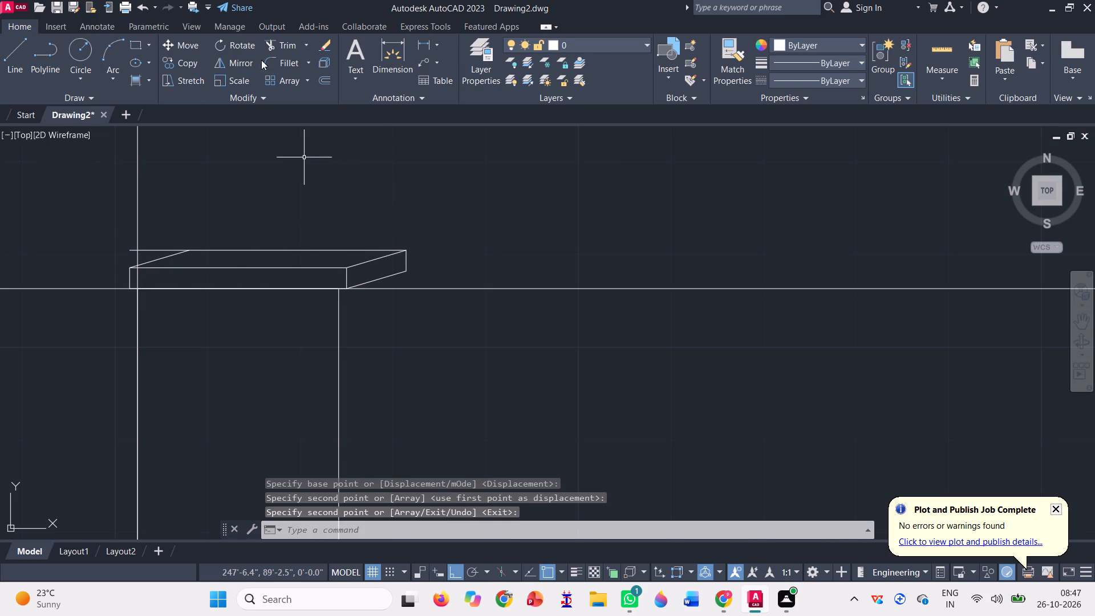
Trim the cap's back edge where it extends left beyond the new sloped line.
click(283, 40)
scroll(168, 235, up, 2)
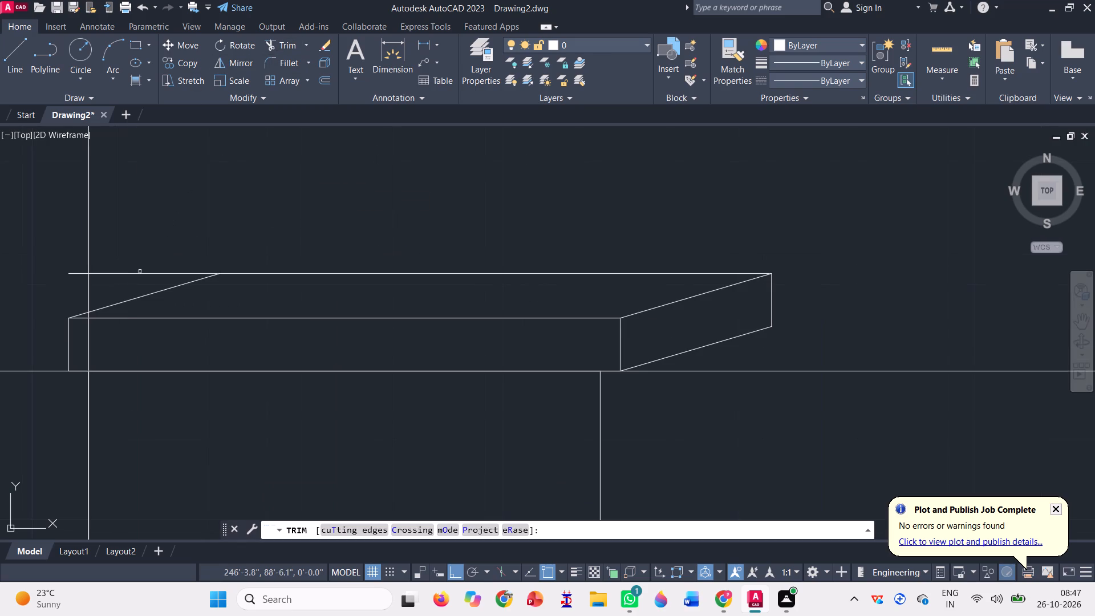
click(127, 288)
click(170, 221)
click(75, 274)
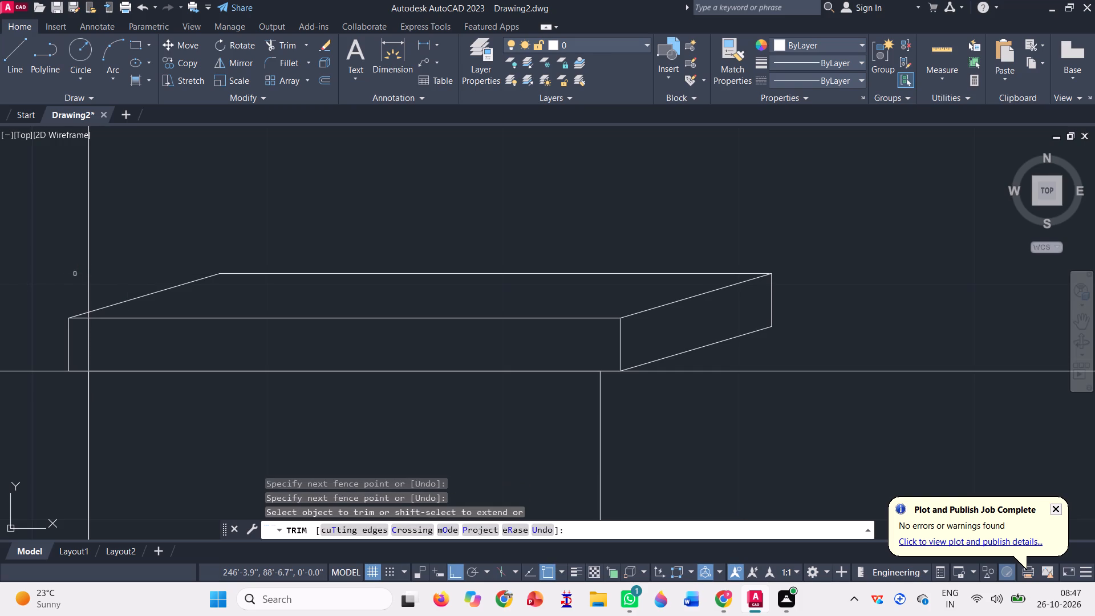
Trim away the parts of the outline's left vertical line that pass through the cap's top and front faces.
scroll(75, 327, up, 4)
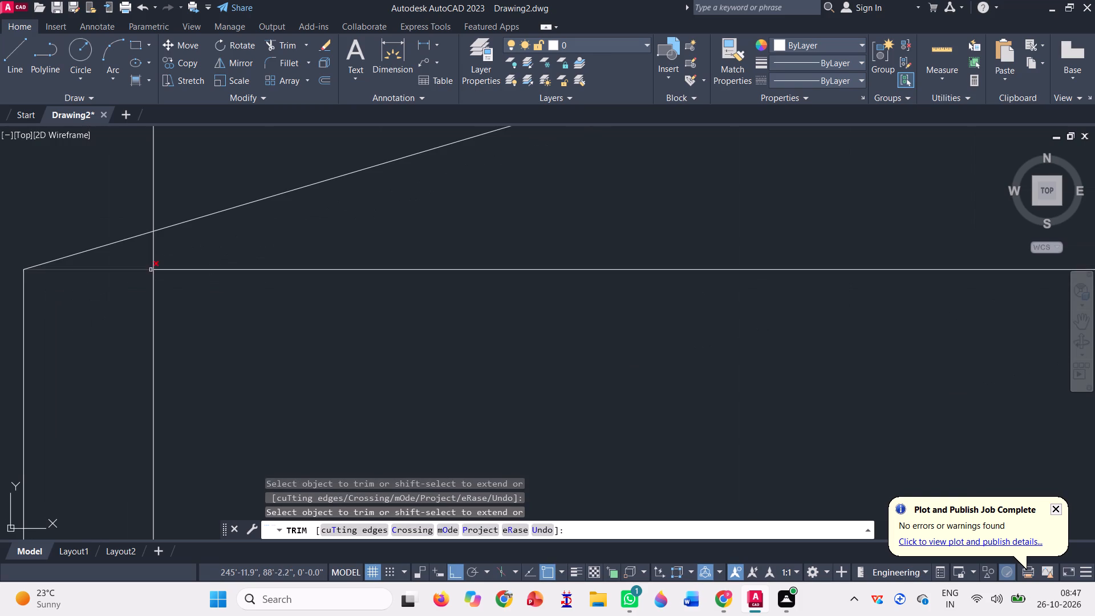
click(151, 260)
click(163, 252)
scroll(156, 267, down, 3)
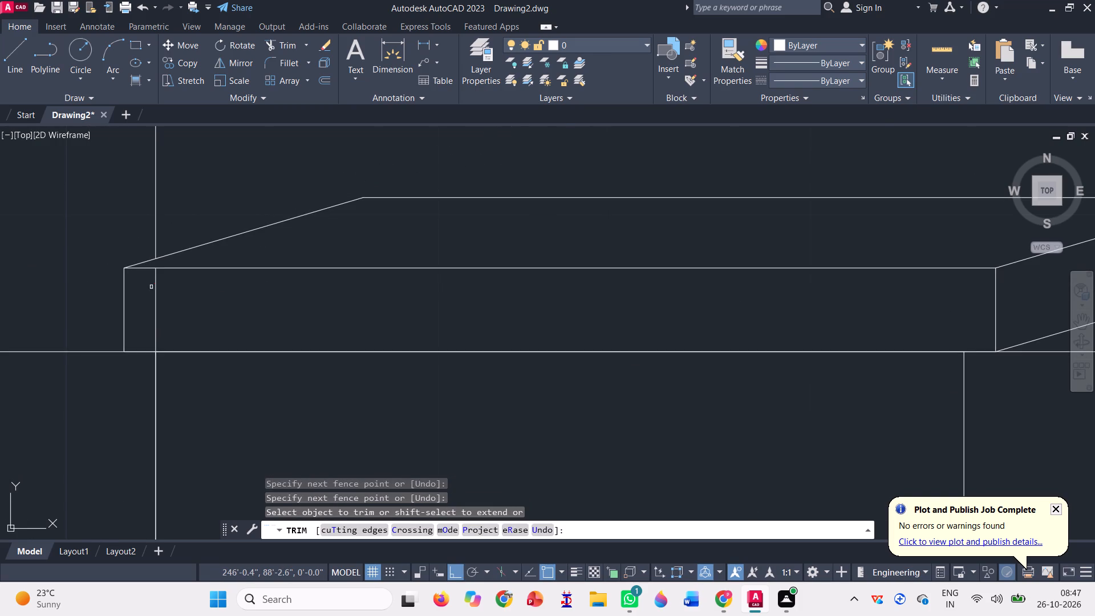
click(151, 288)
click(169, 306)
scroll(172, 295, down, 3)
scroll(228, 348, down, 1)
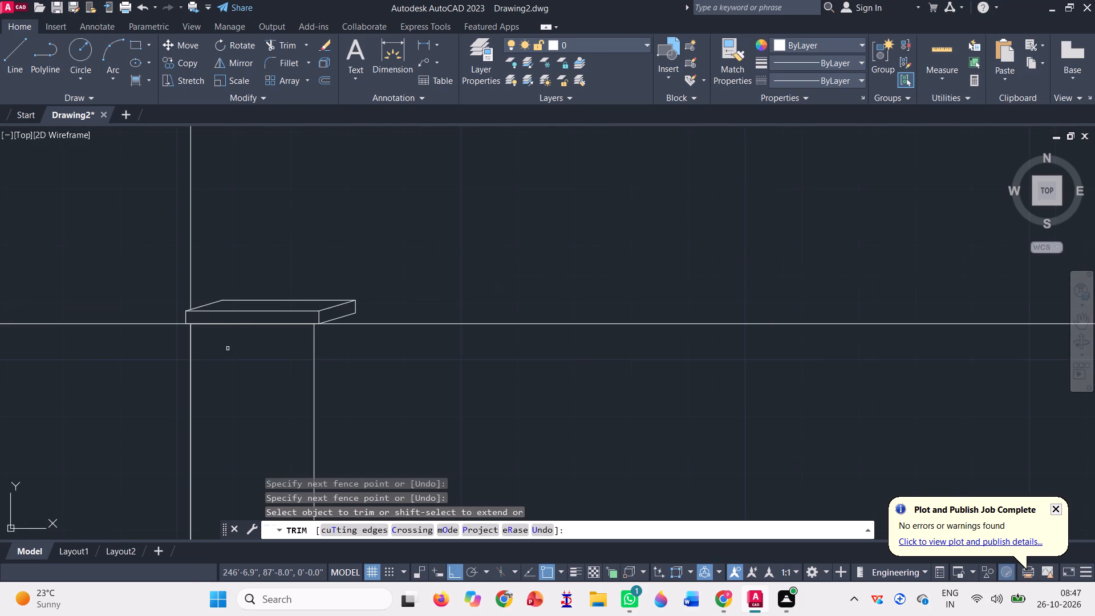
scroll(234, 329, down, 2)
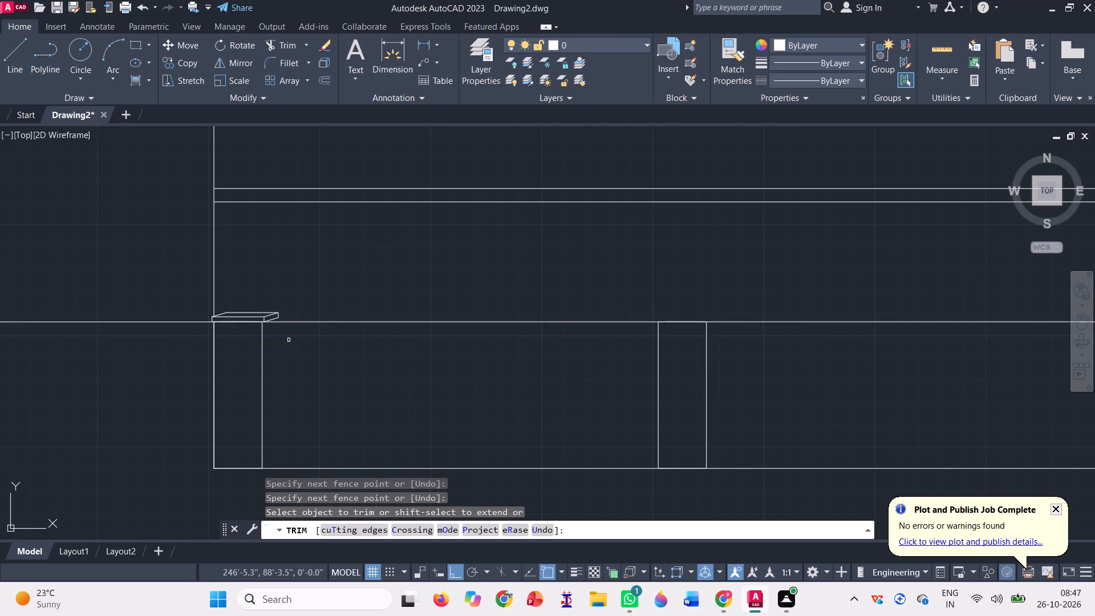
key(Escape)
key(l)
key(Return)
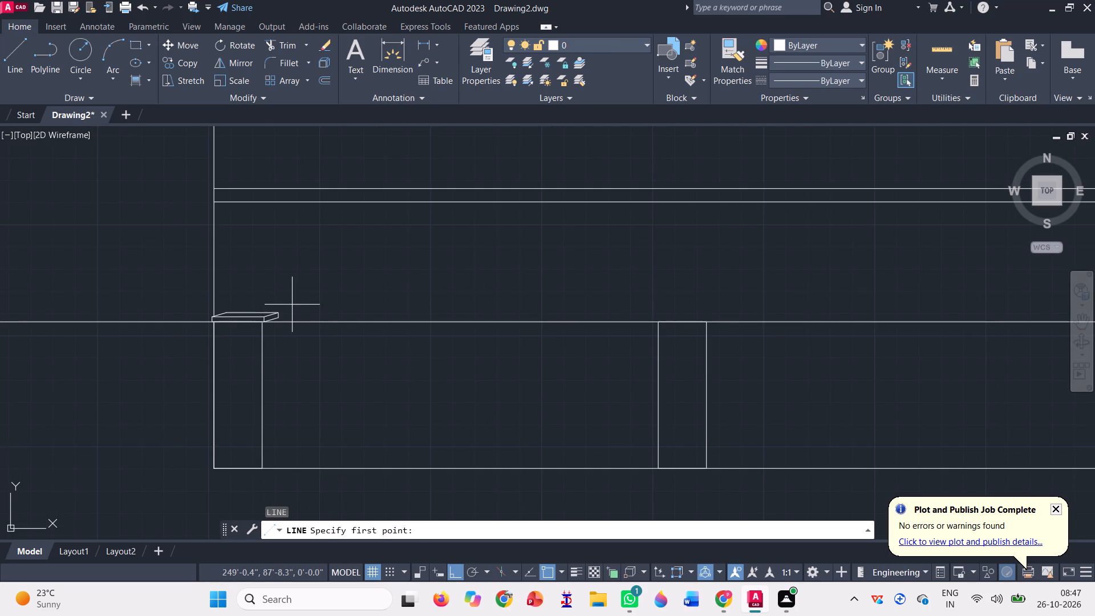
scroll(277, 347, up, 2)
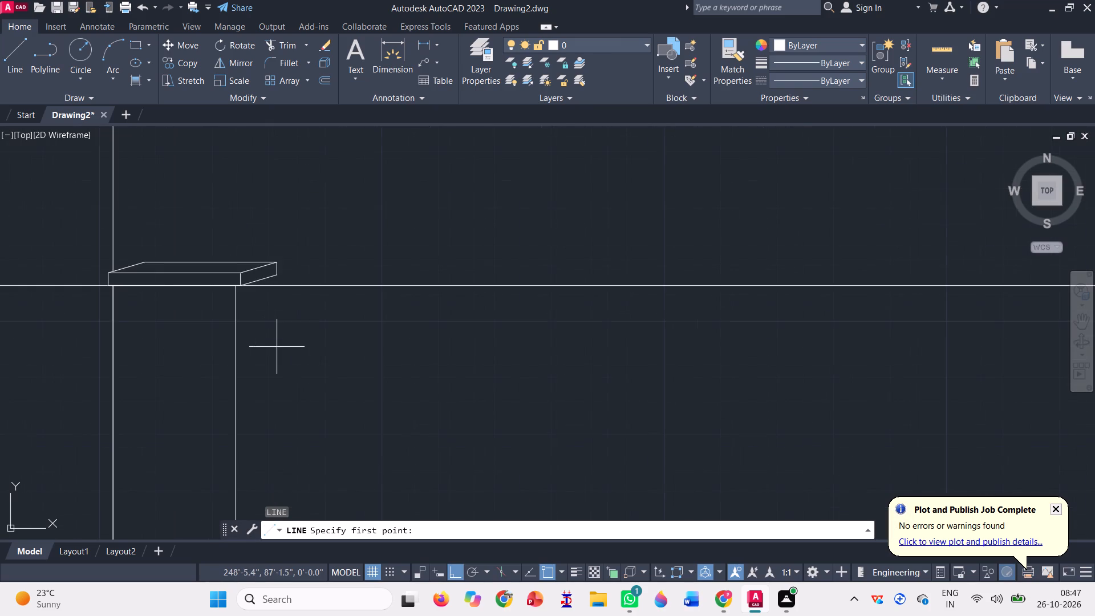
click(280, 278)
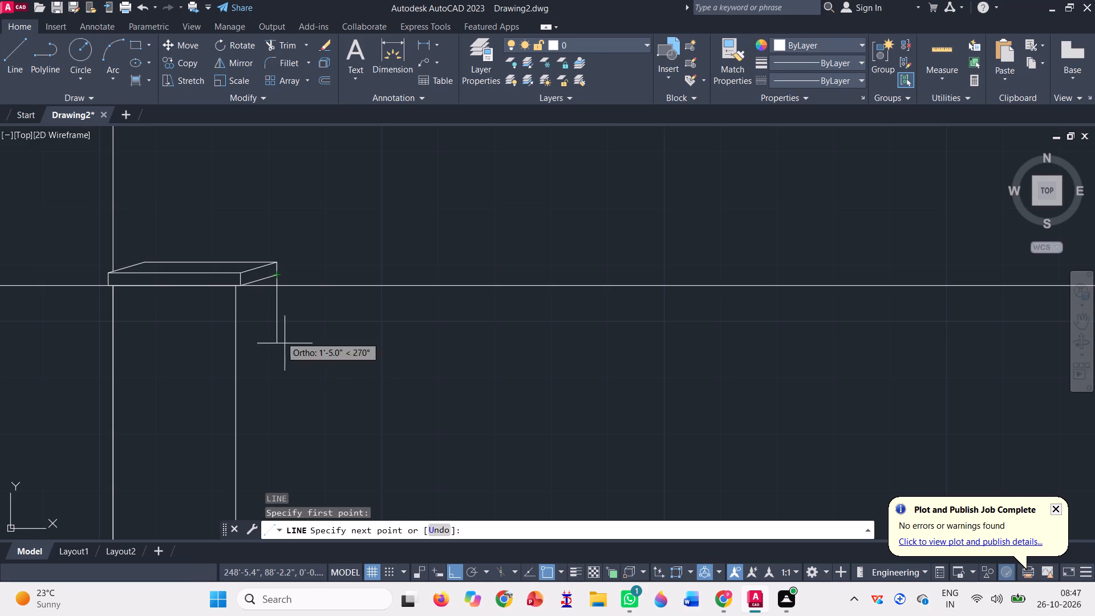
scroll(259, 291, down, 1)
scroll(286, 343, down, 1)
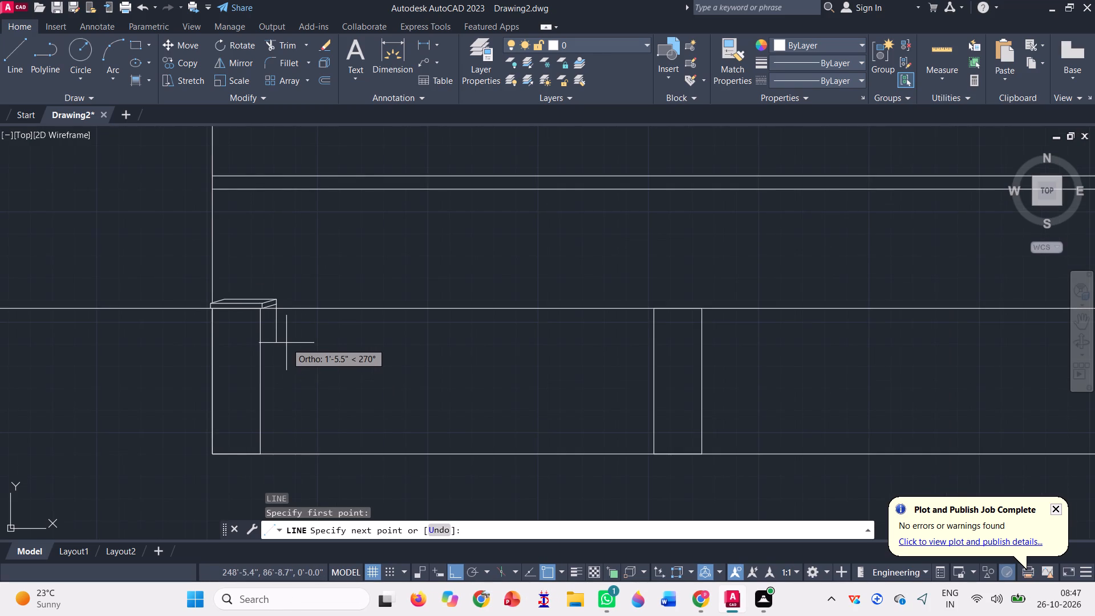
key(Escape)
Draw a vertical line from near the outer end of the cap's lower sloped edge down to the outline's bottom edge.
key(l)
key(Return)
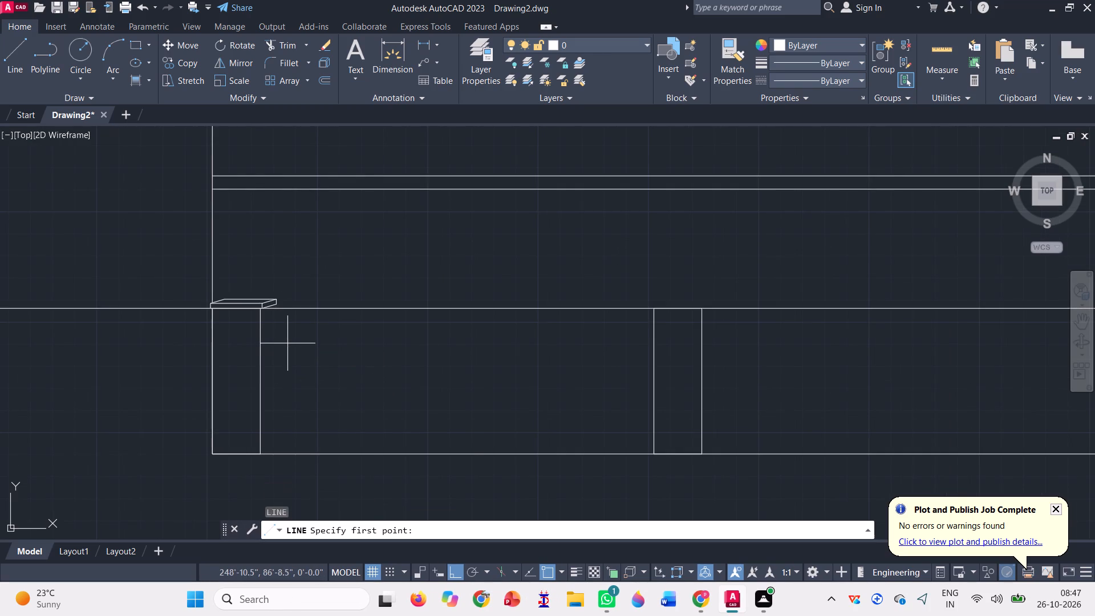
scroll(268, 303, up, 3)
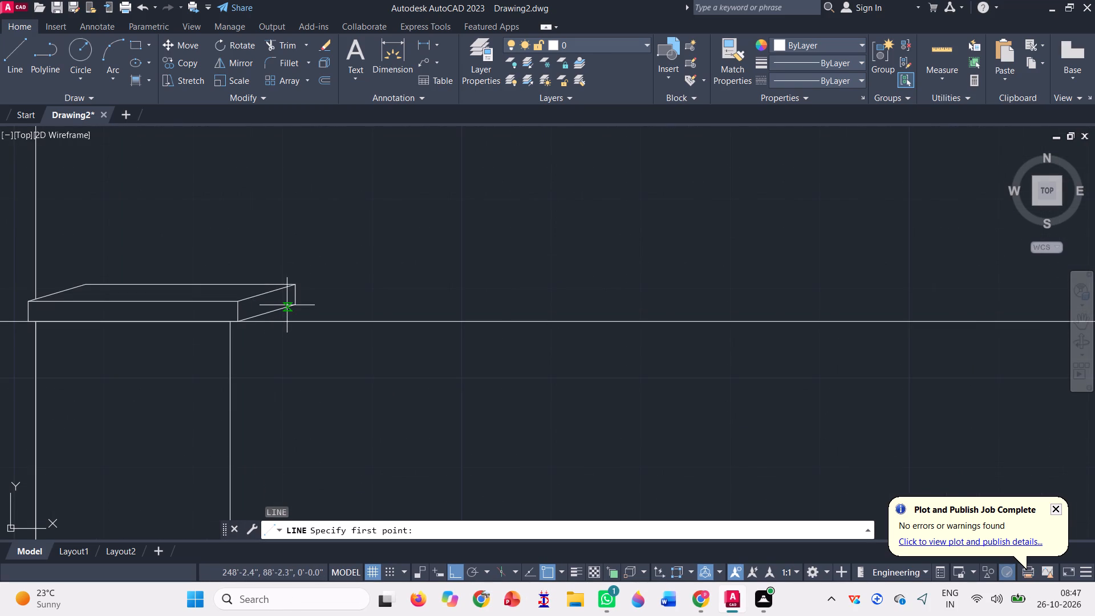
click(287, 305)
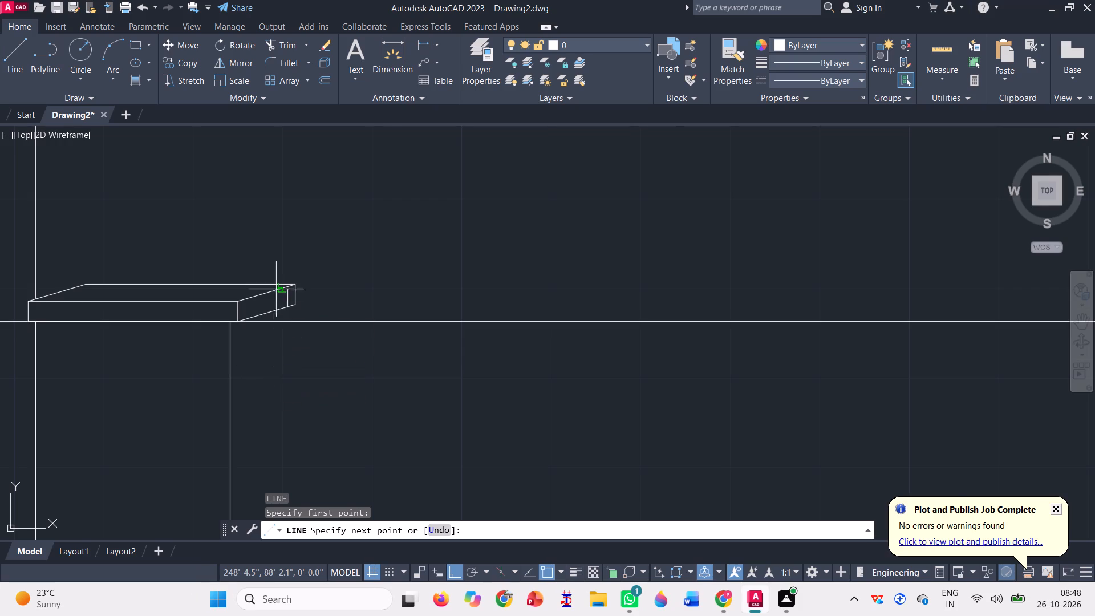
scroll(275, 283, down, 2)
scroll(307, 402, down, 1)
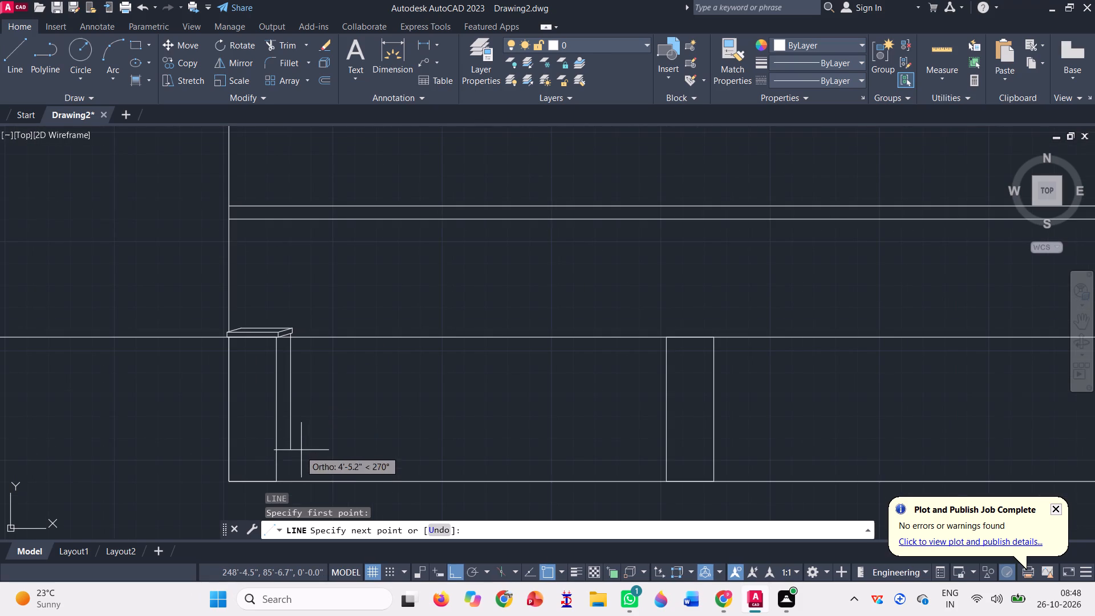
click(289, 477)
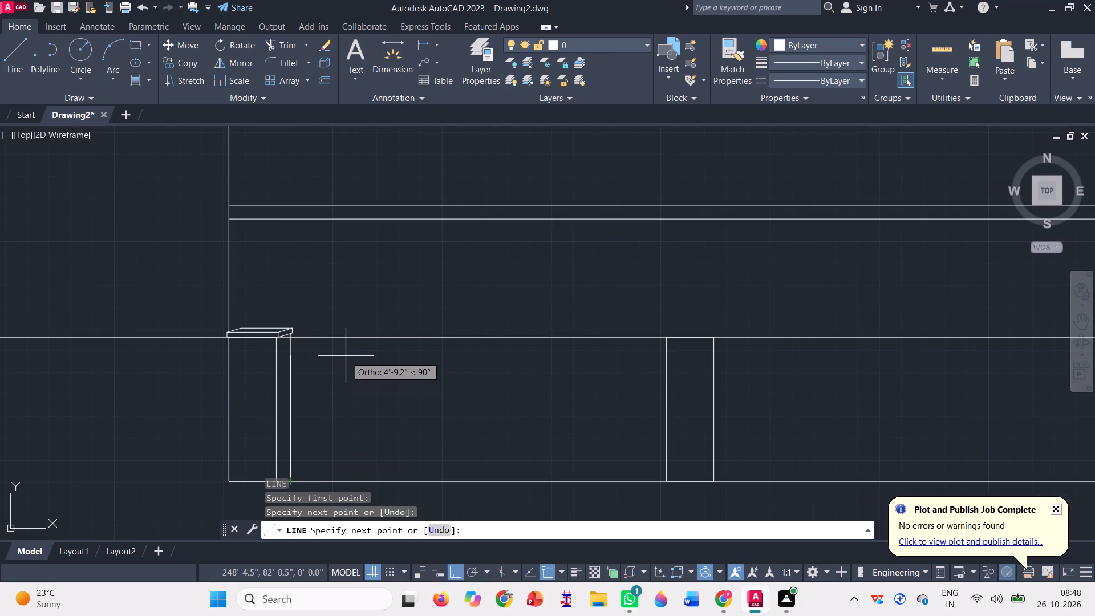
key(space)
Copy the first column's complete cap about 8'-7" horizontally to the empty area left of the outline.
scroll(328, 351, up, 3)
scroll(167, 356, down, 1)
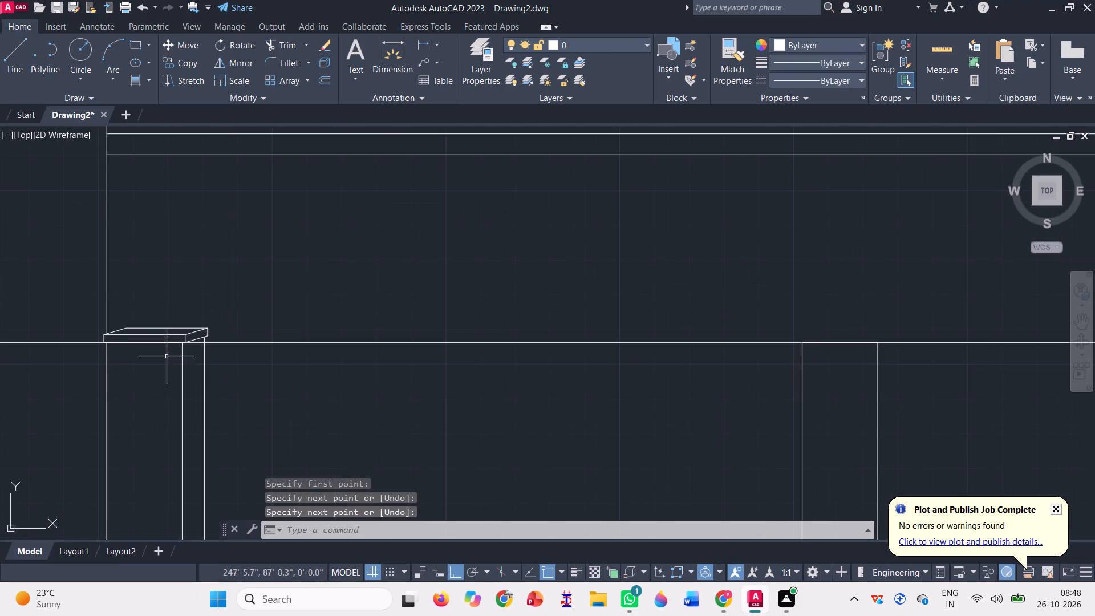
scroll(165, 350, down, 1)
scroll(169, 339, up, 5)
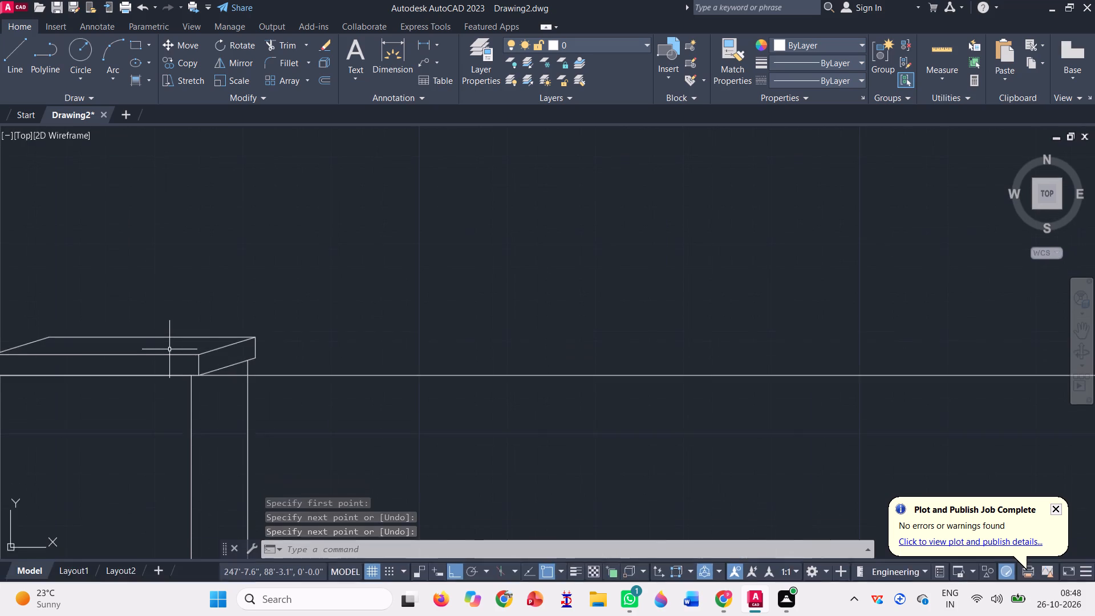
scroll(169, 339, up, 1)
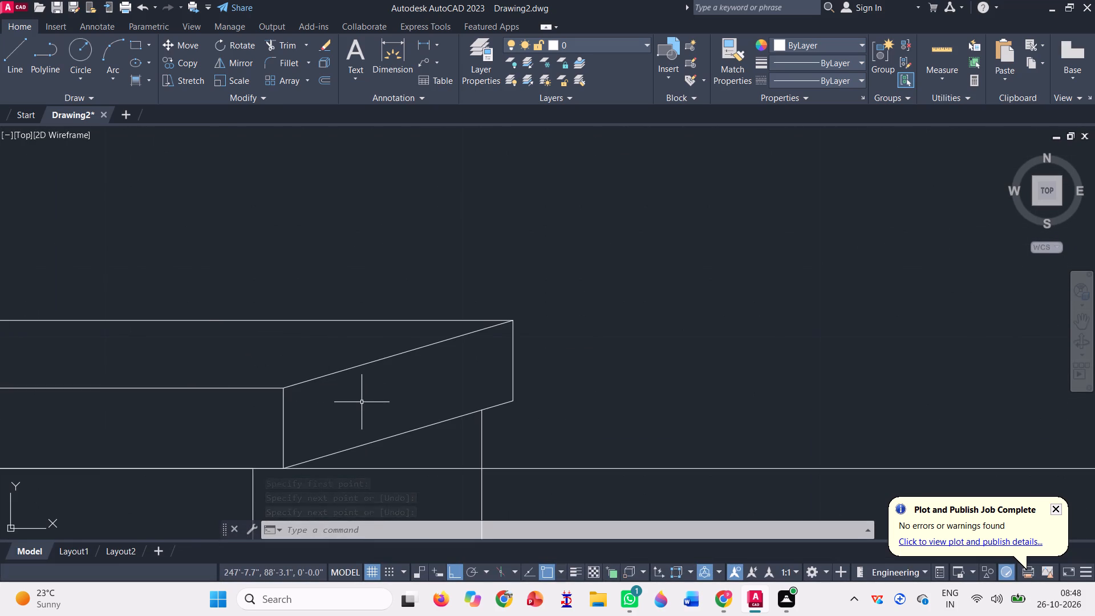
click(362, 402)
click(141, 293)
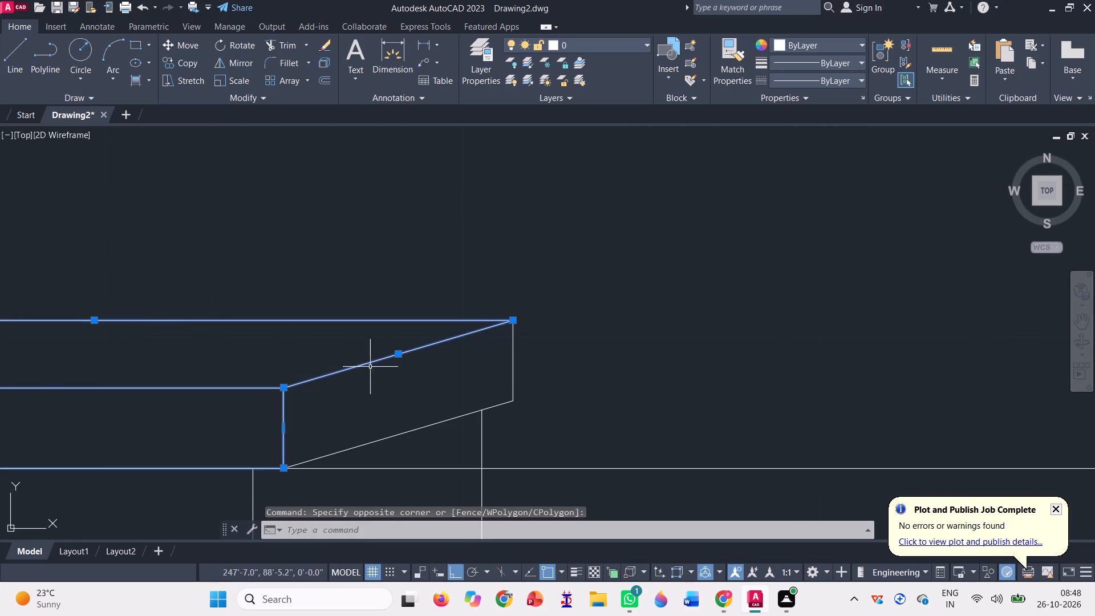
click(524, 418)
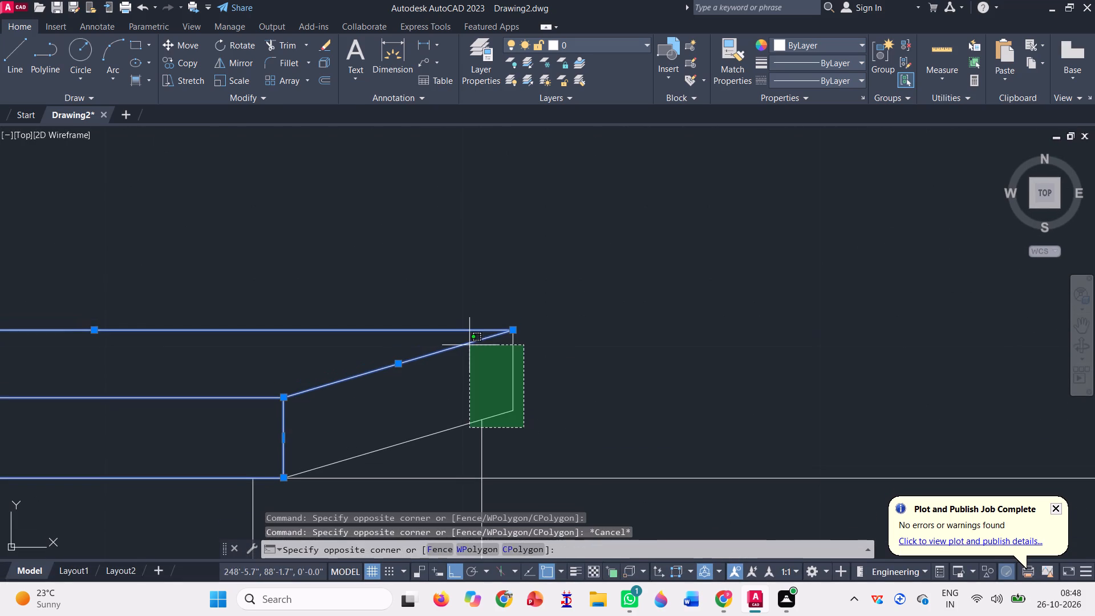
click(504, 351)
scroll(532, 360, down, 3)
scroll(599, 378, down, 1)
scroll(315, 355, up, 3)
click(380, 406)
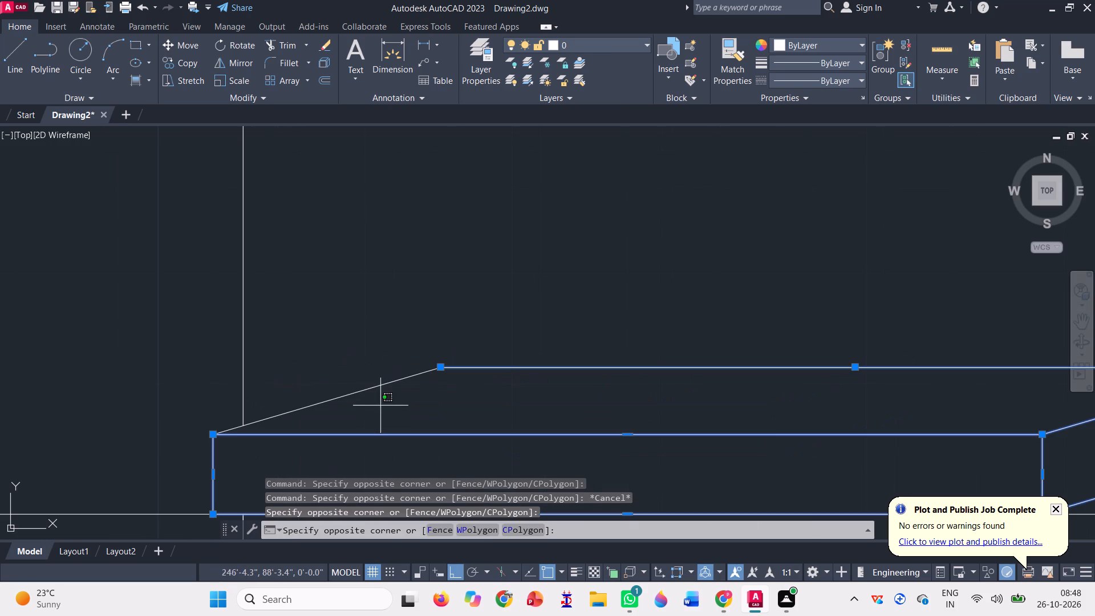
click(319, 322)
scroll(329, 338, down, 5)
text(co)
key(space)
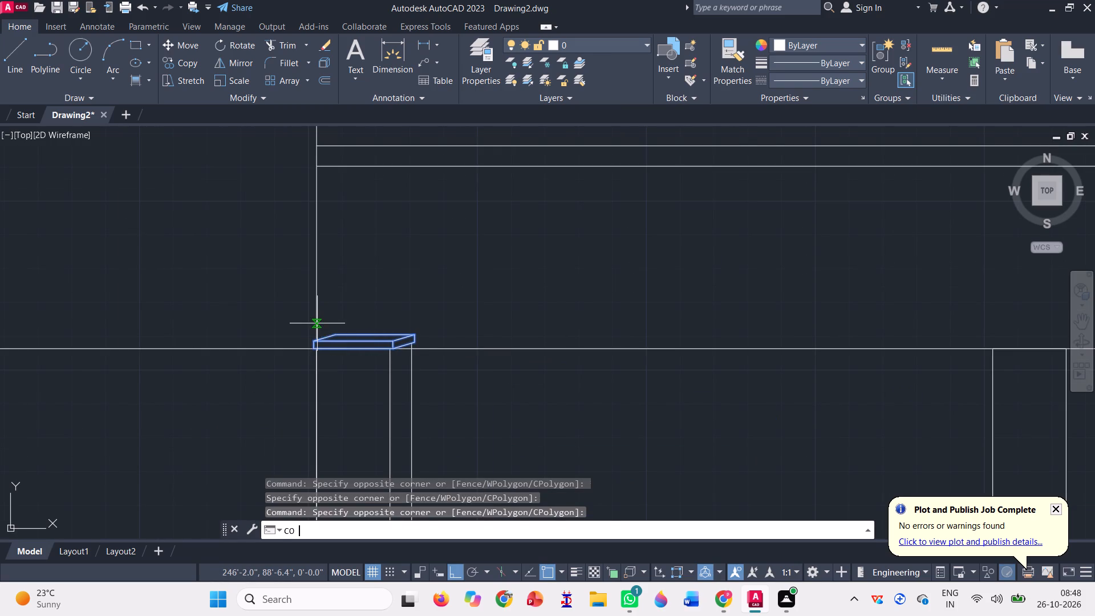
click(356, 338)
scroll(351, 334, down, 2)
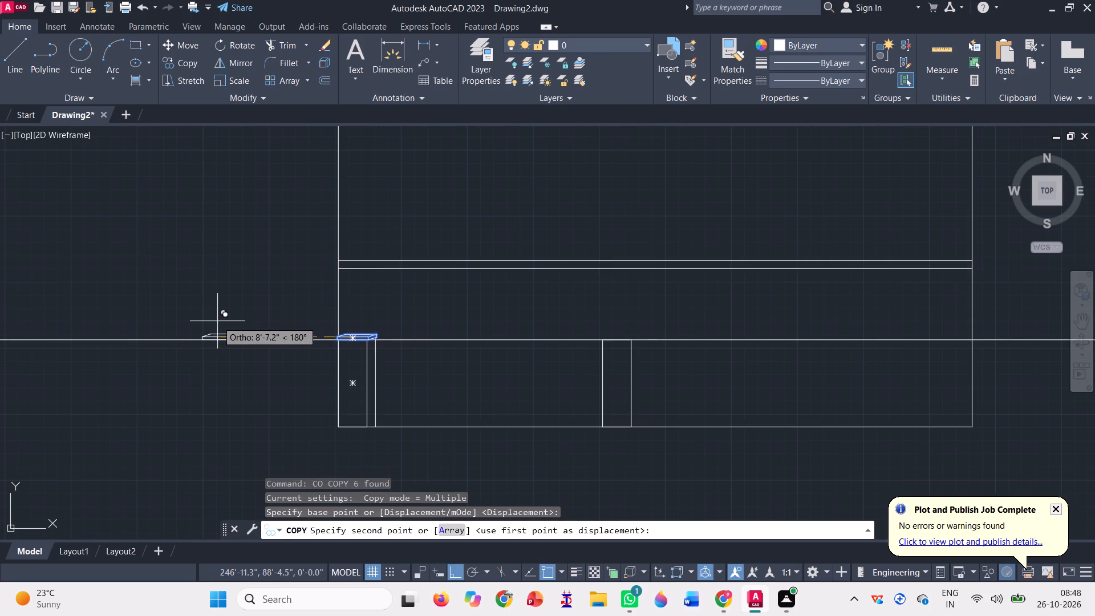
click(220, 318)
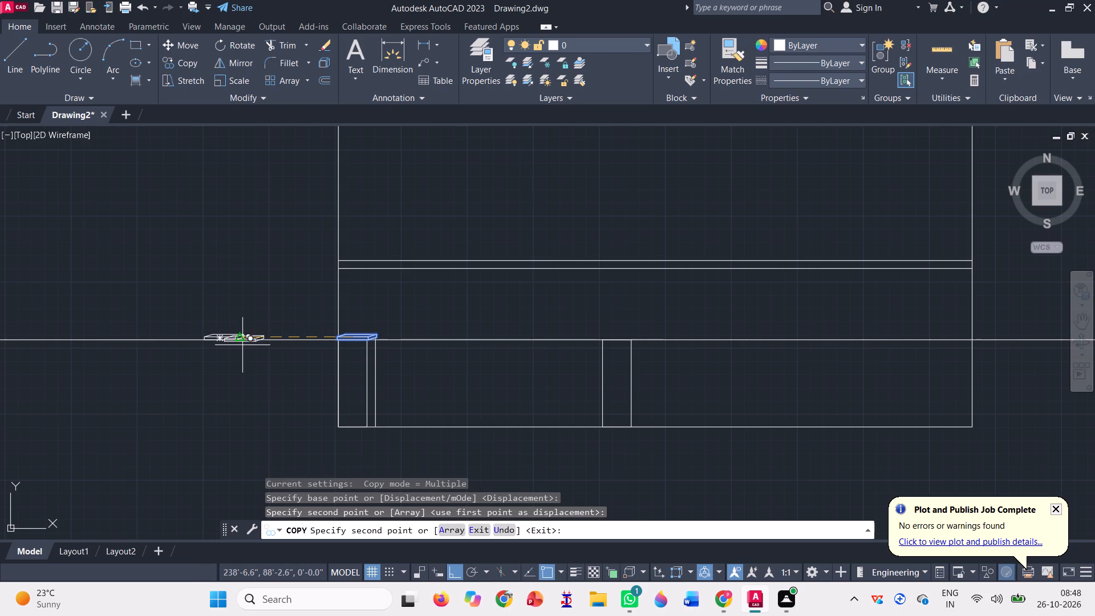
key(Escape)
Delete the long horizontal construction line running through the tops of the columns.
click(168, 366)
click(126, 293)
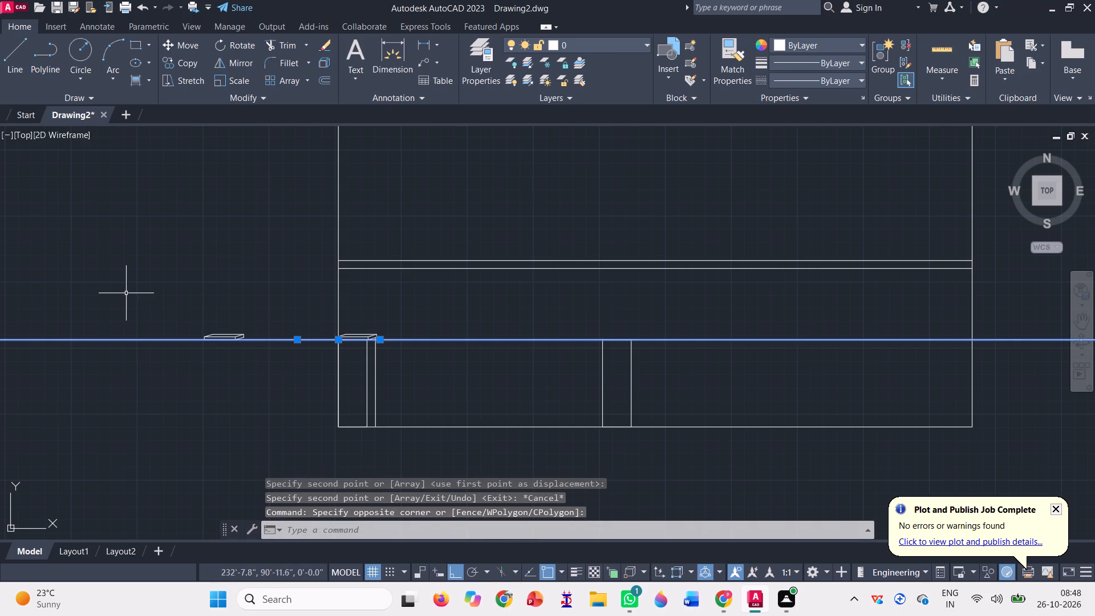
key(Delete)
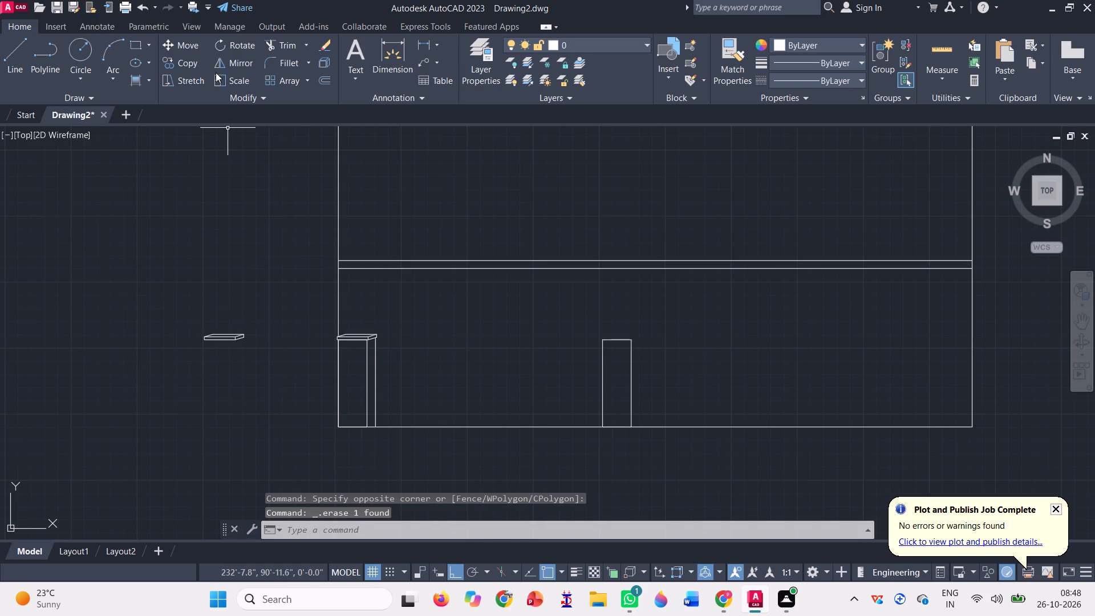
Mirror the loose cap copy across a vertical line just to its left, keeping the source objects.
click(218, 68)
click(289, 371)
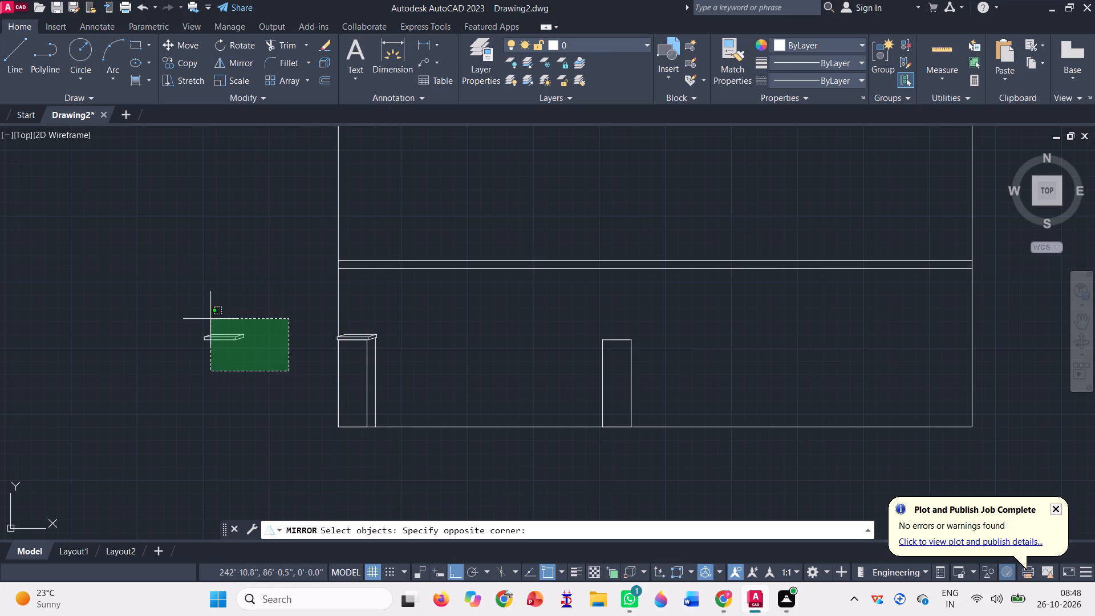
click(190, 306)
key(space)
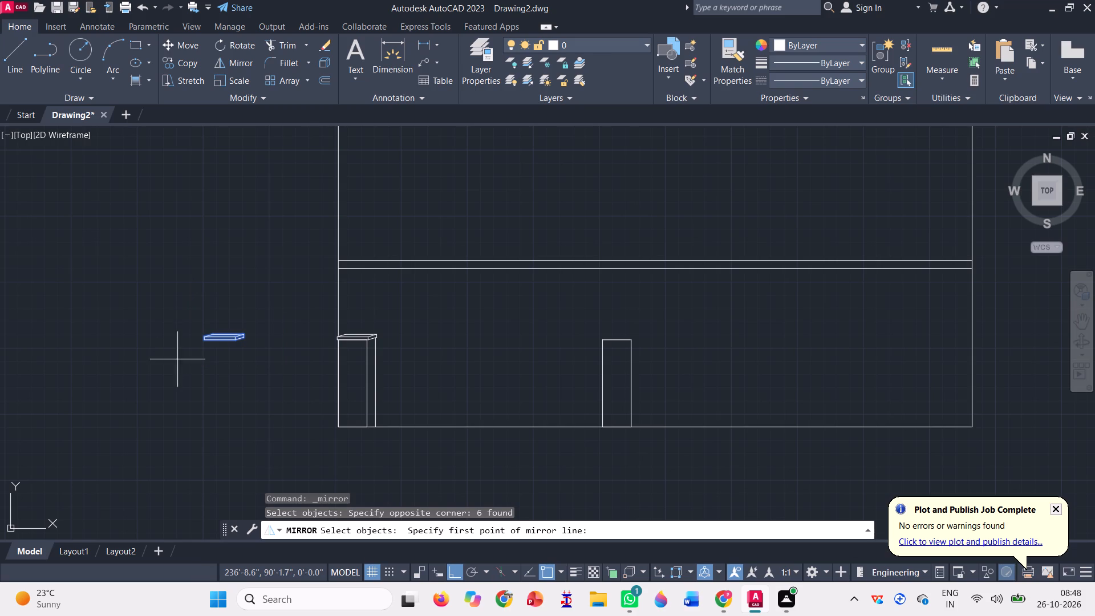
click(176, 360)
click(178, 297)
click(176, 317)
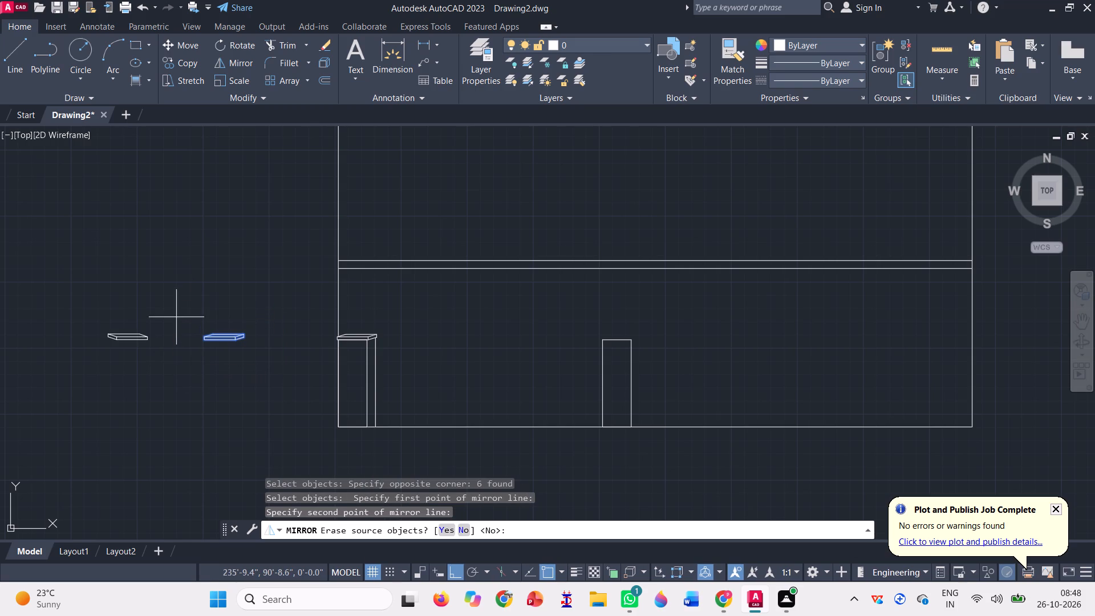
key(space)
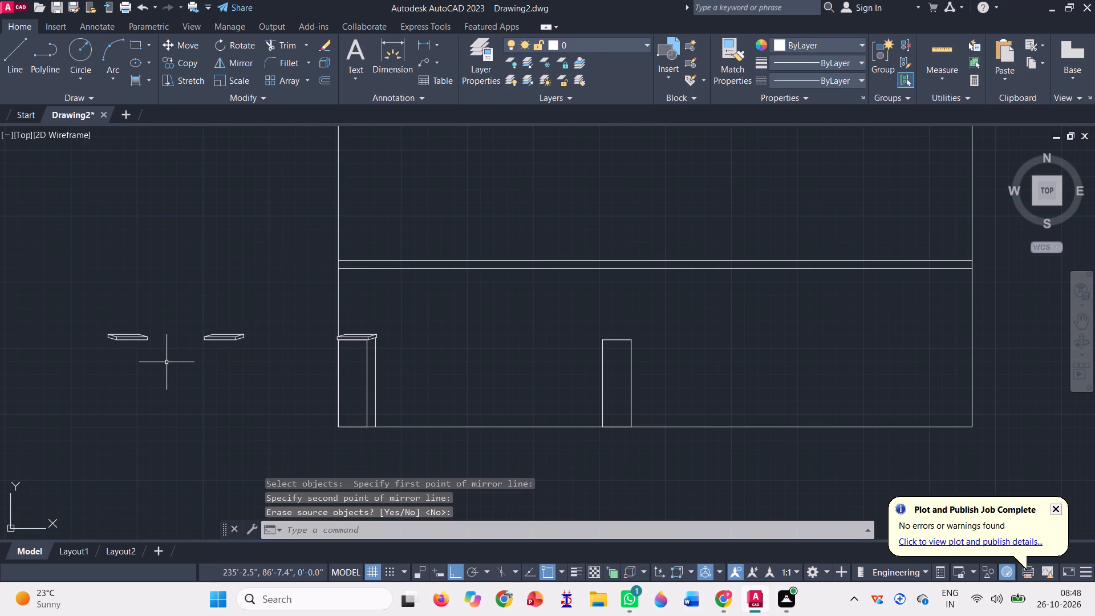
Move the mirrored cap by its front bottom edge's midpoint onto the midpoint of the second column's top edge.
click(167, 362)
click(102, 303)
text(m)
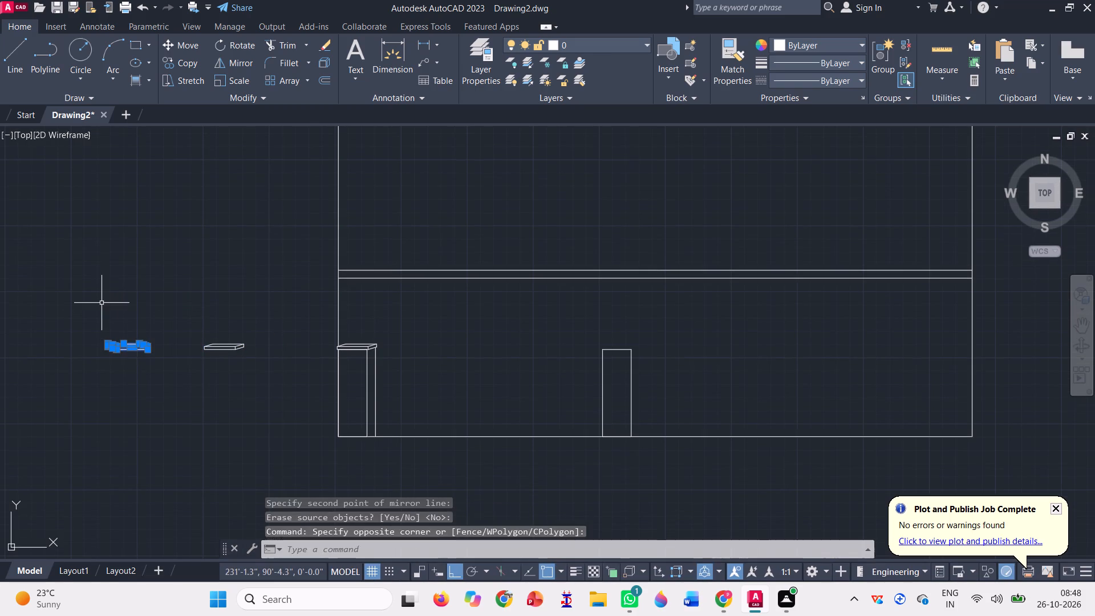
key(space)
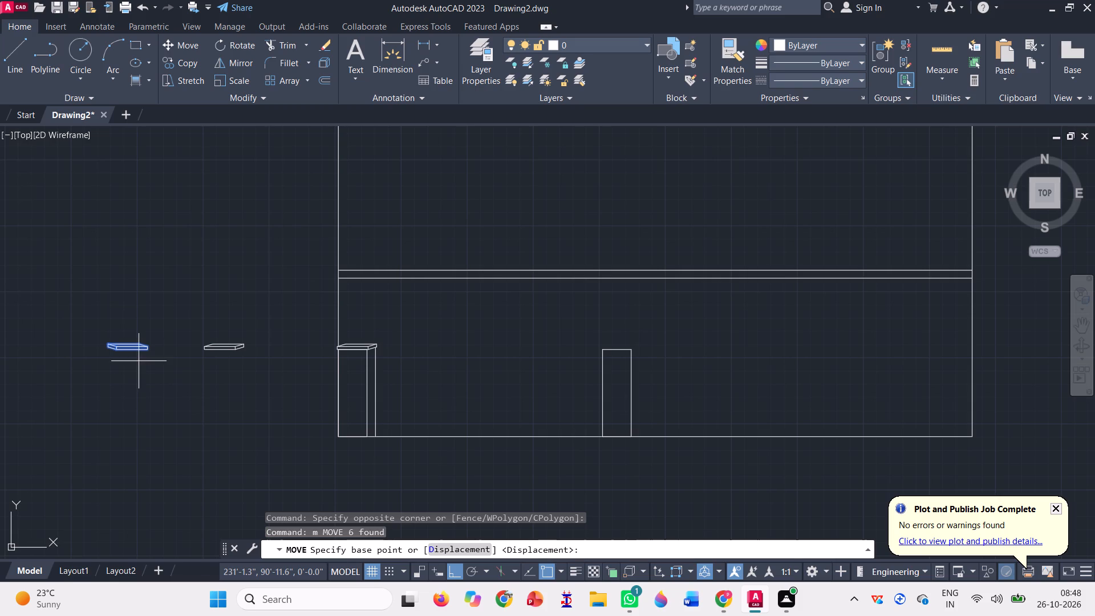
scroll(132, 352, up, 3)
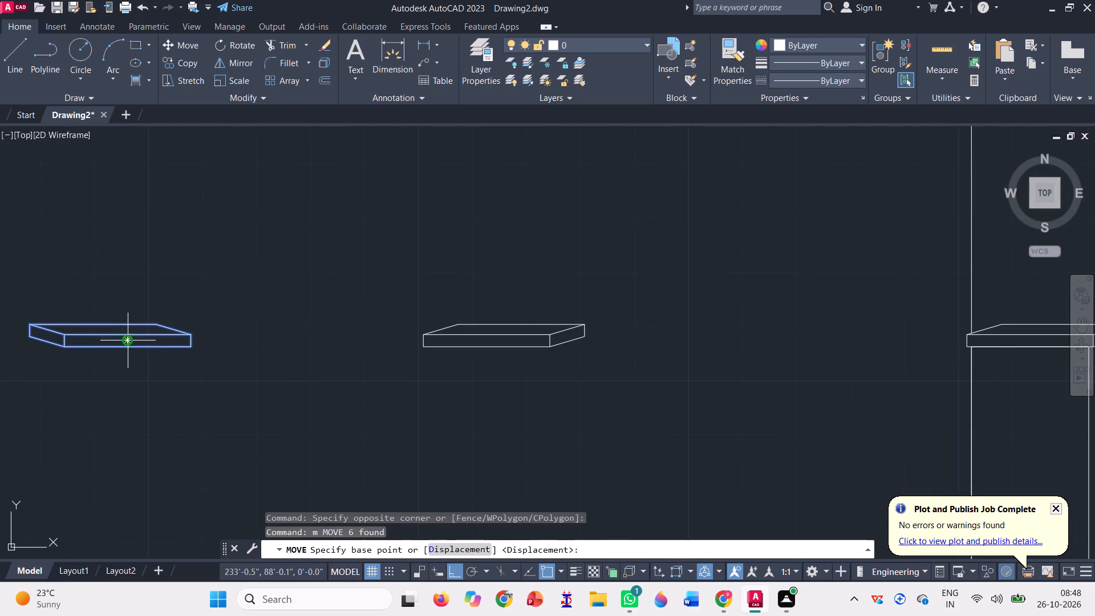
click(127, 348)
scroll(188, 382, down, 2)
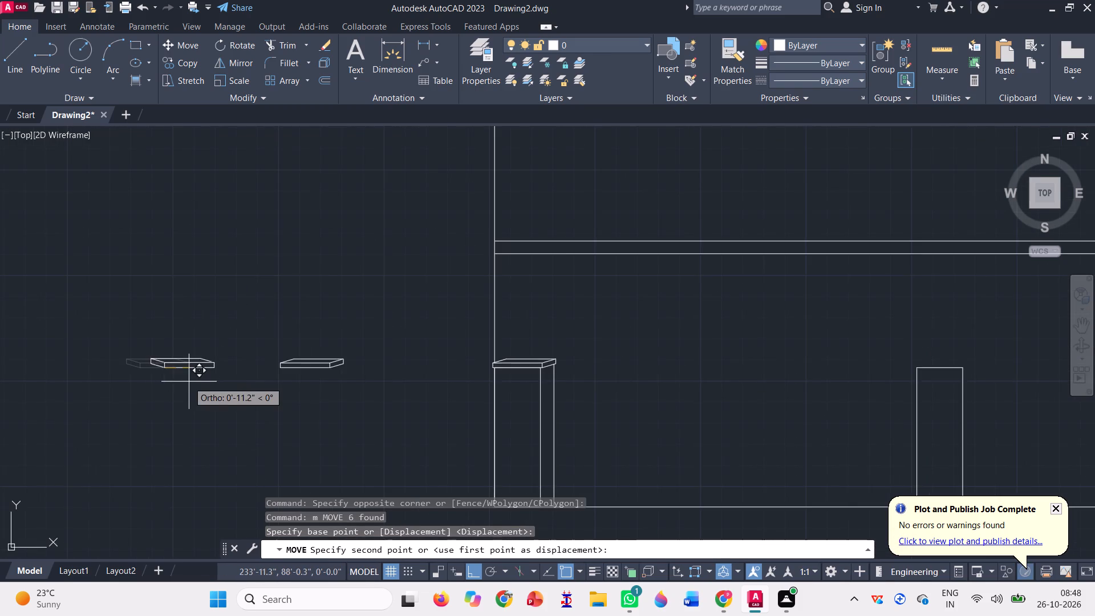
scroll(198, 375, down, 1)
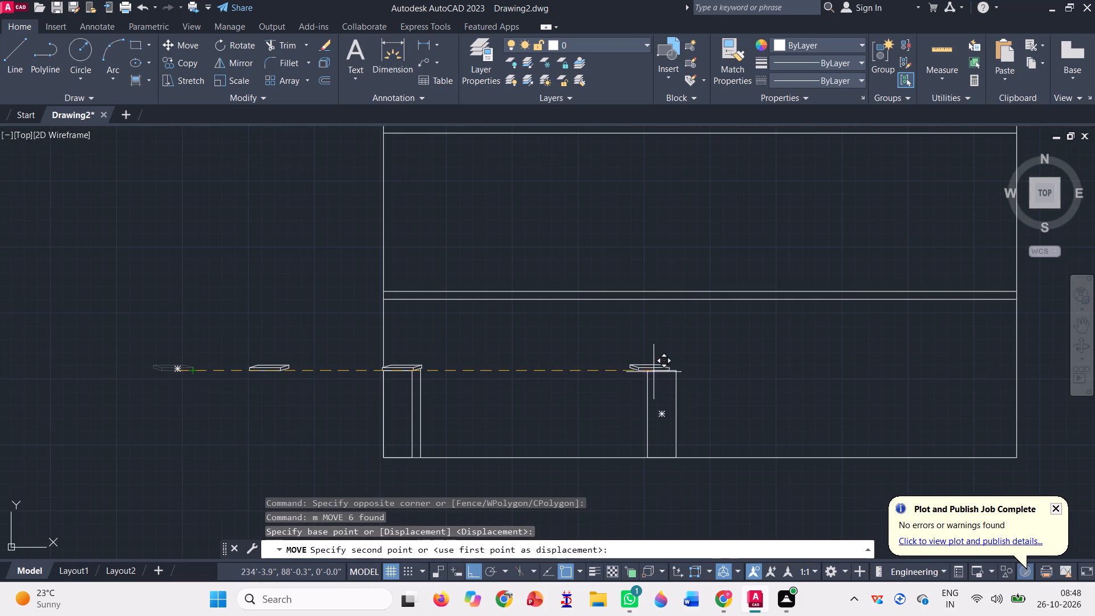
scroll(667, 372, up, 3)
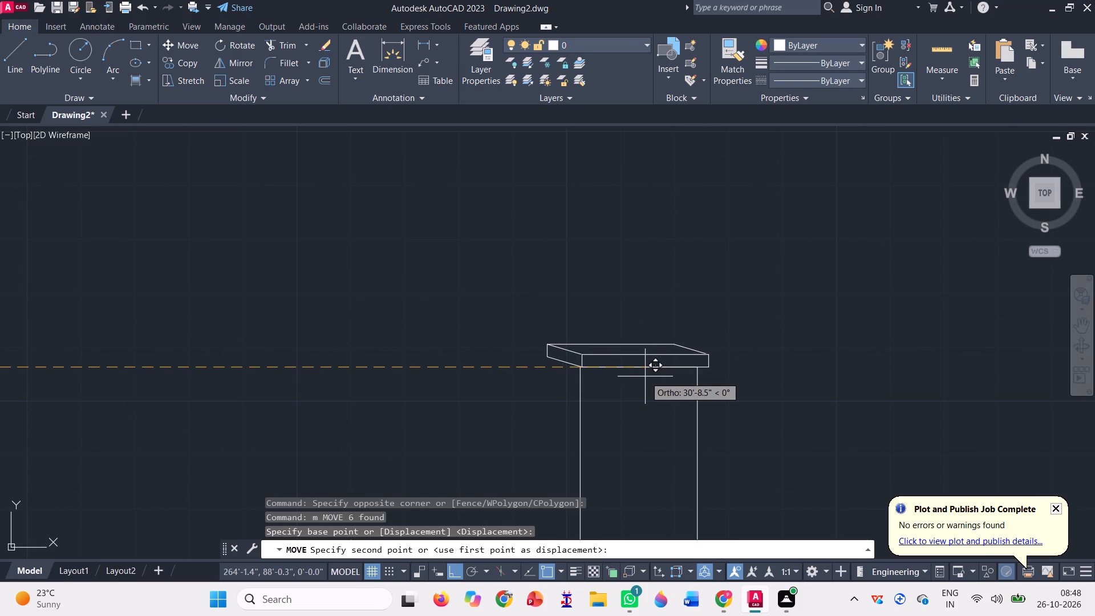
scroll(645, 376, up, 3)
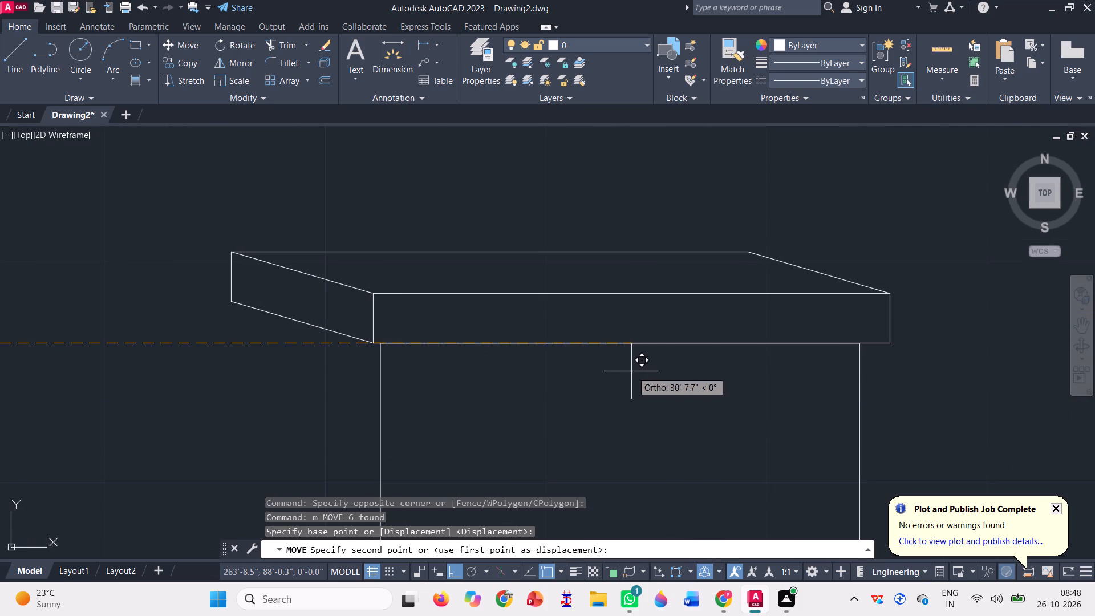
click(617, 345)
Draw a vertical line from near the outer end of the second cap's lower sloped edge down to the outline's bottom edge.
scroll(518, 358, down, 2)
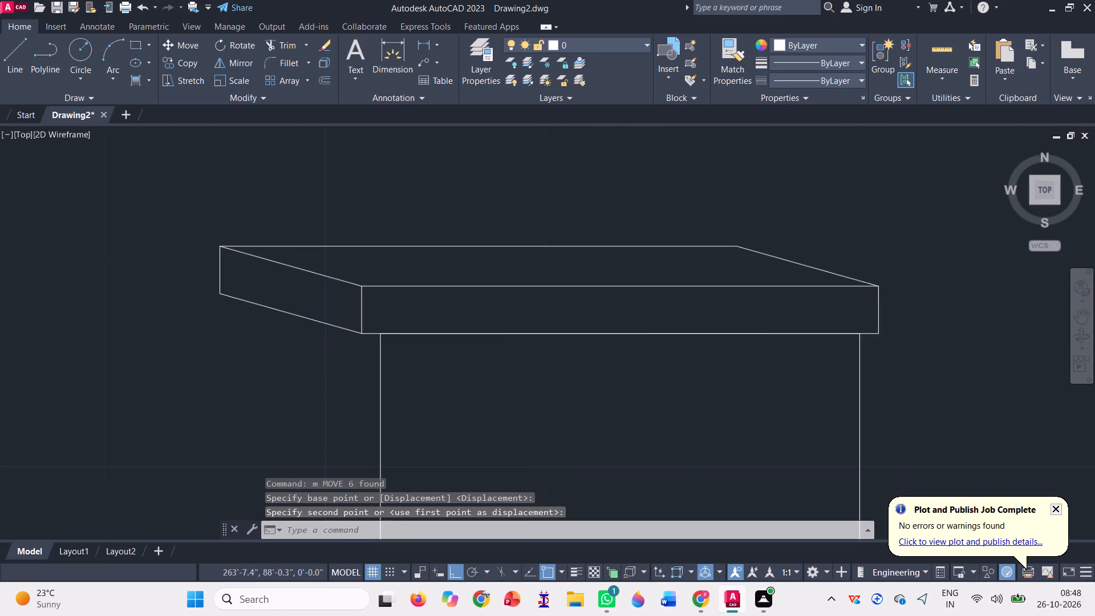
scroll(326, 290, down, 3)
key(l)
key(Return)
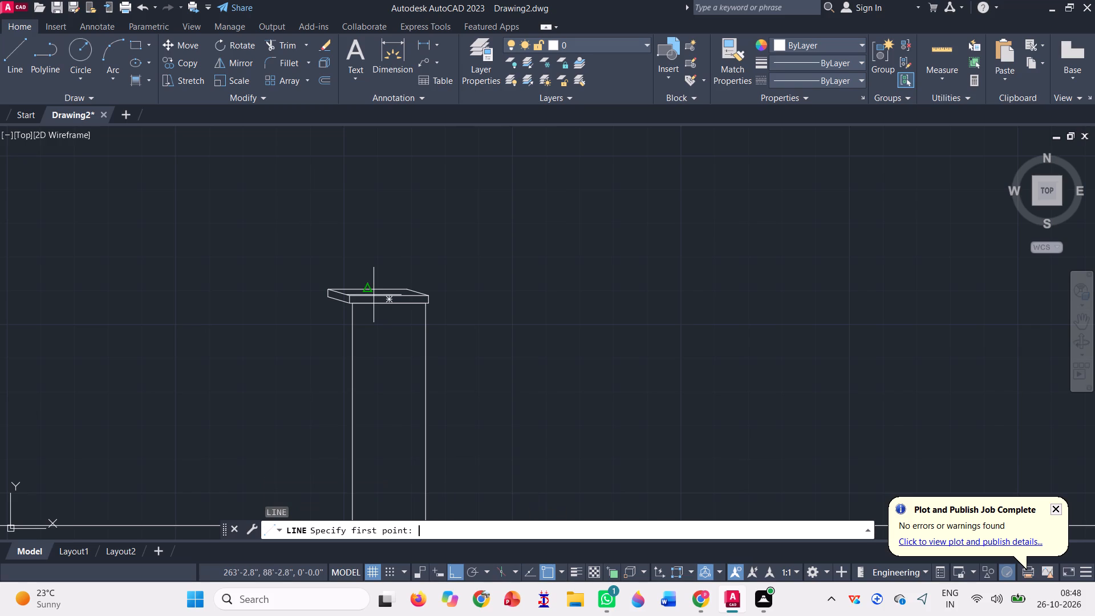
scroll(323, 291, up, 3)
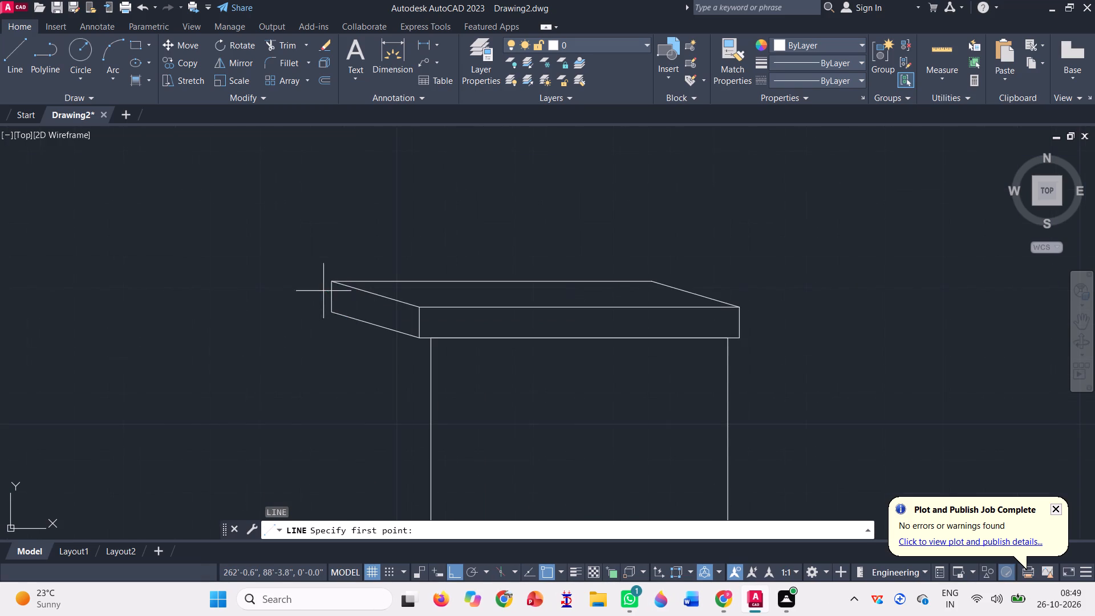
click(351, 318)
scroll(394, 269, down, 2)
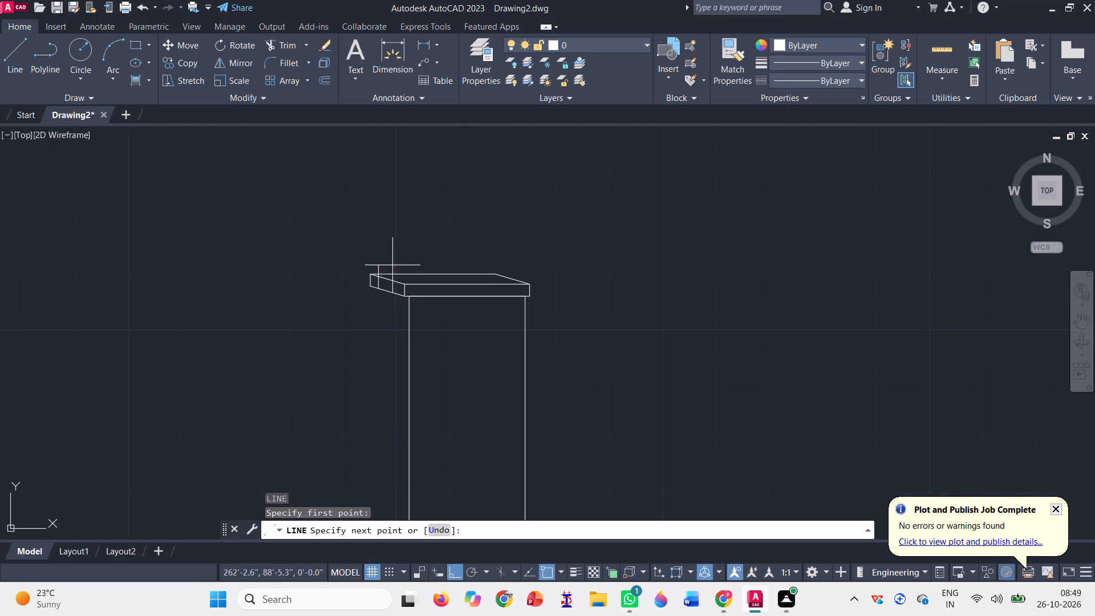
scroll(392, 265, down, 2)
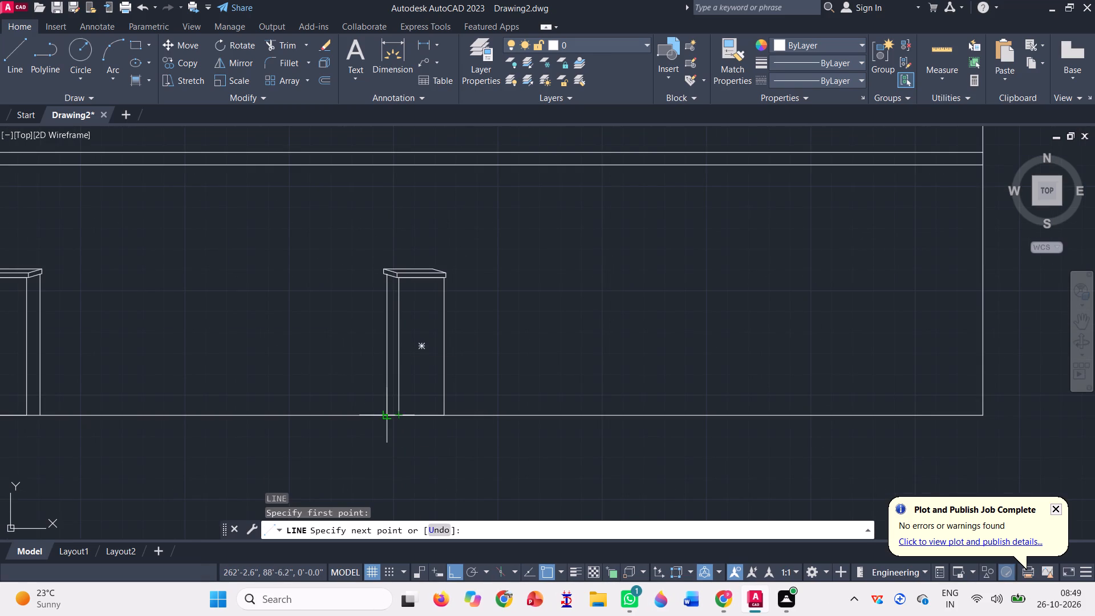
click(384, 416)
scroll(400, 425, down, 2)
key(space)
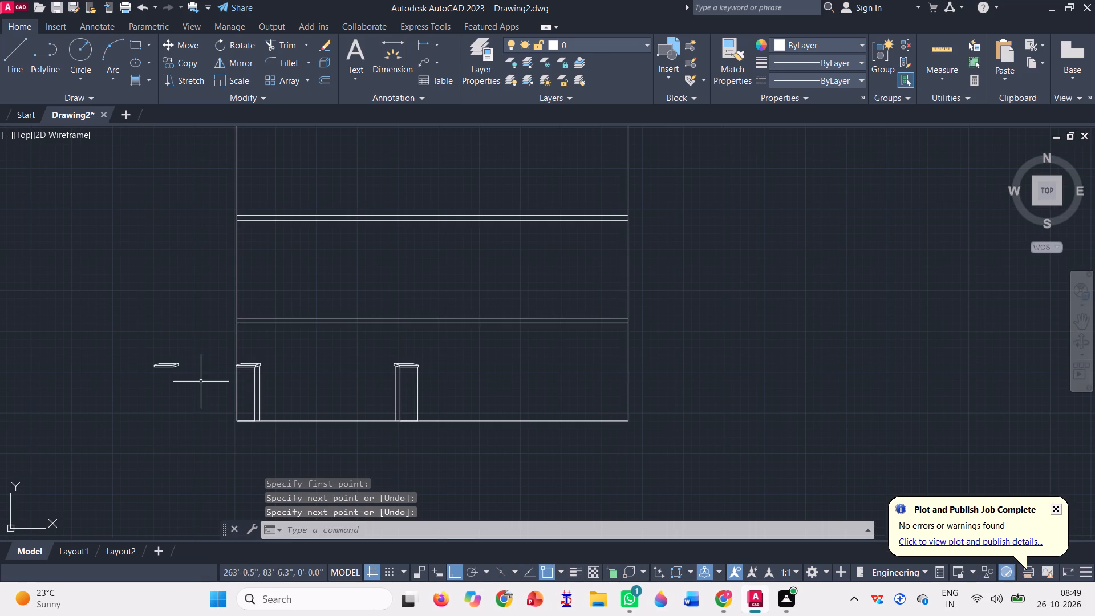
Delete the leftover unmirrored cap copy outside the outline.
click(201, 380)
click(125, 335)
key(Delete)
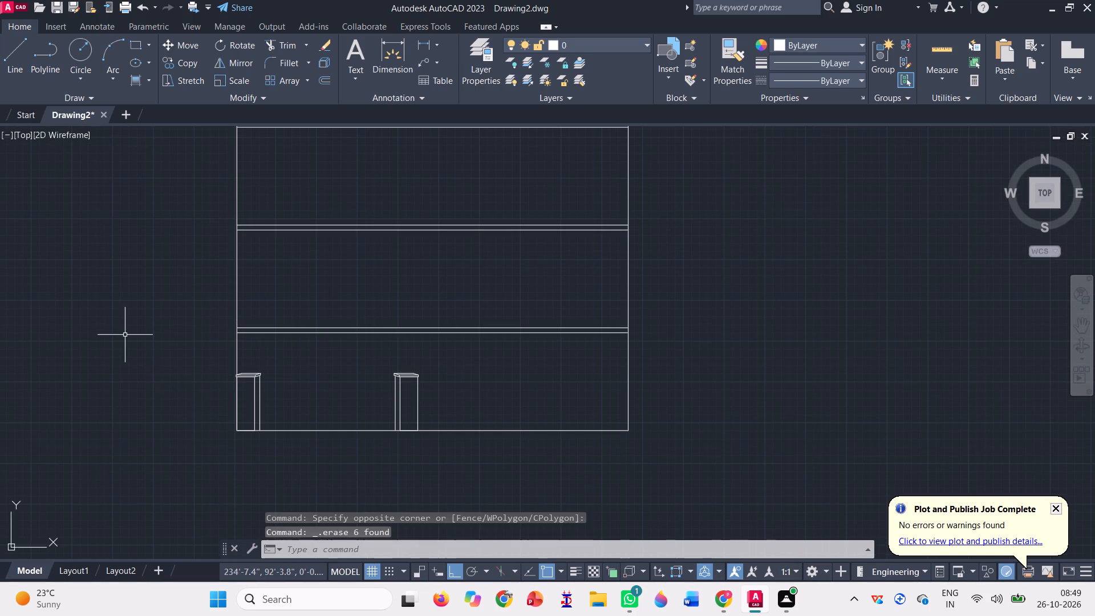
Draw a rectangle spanning between the two columns, from just below their caps down to the outline's bottom edge, overlapping both columns' side faces.
scroll(139, 465, down, 1)
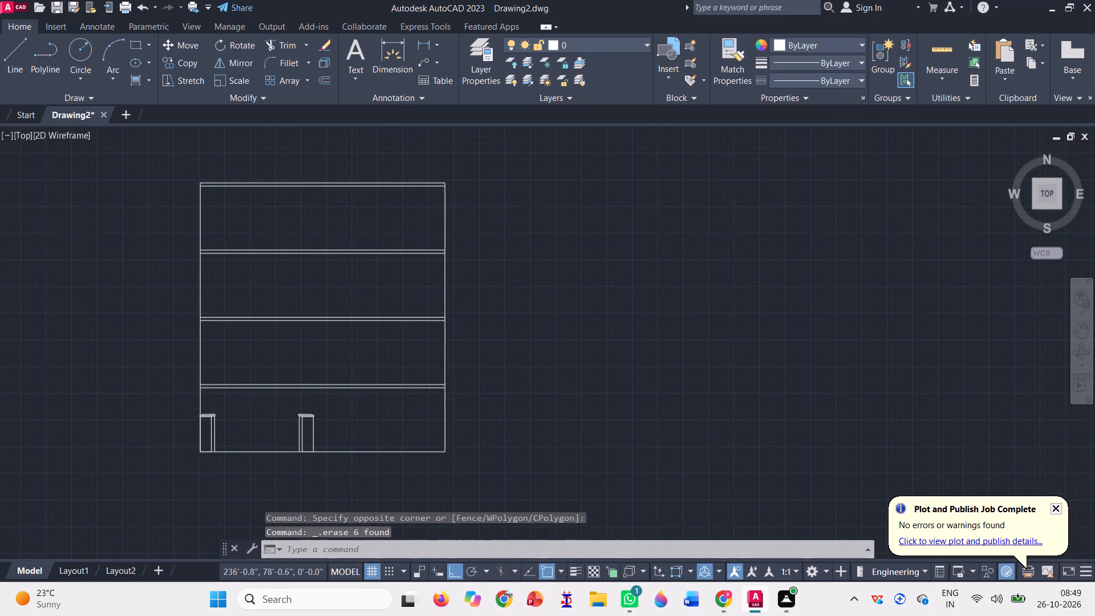
scroll(273, 456, up, 1)
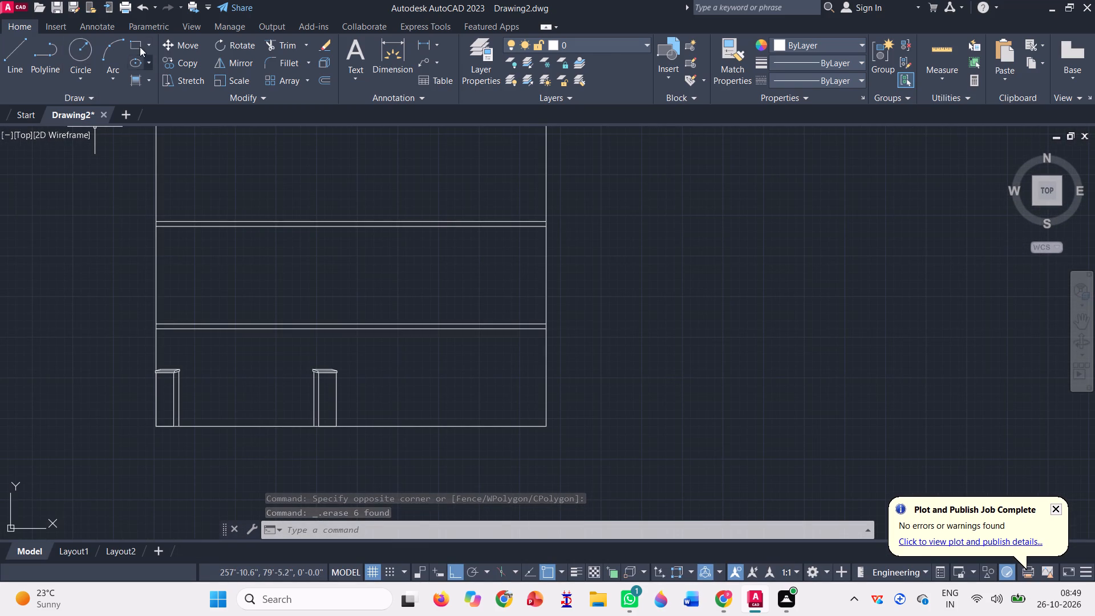
click(133, 43)
scroll(185, 384, up, 3)
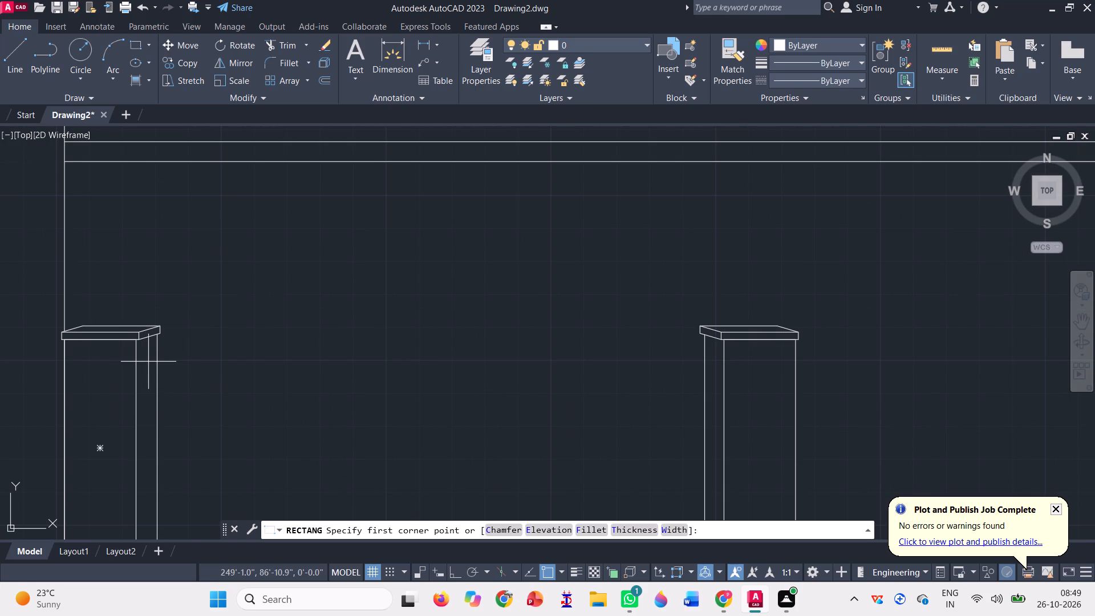
click(148, 360)
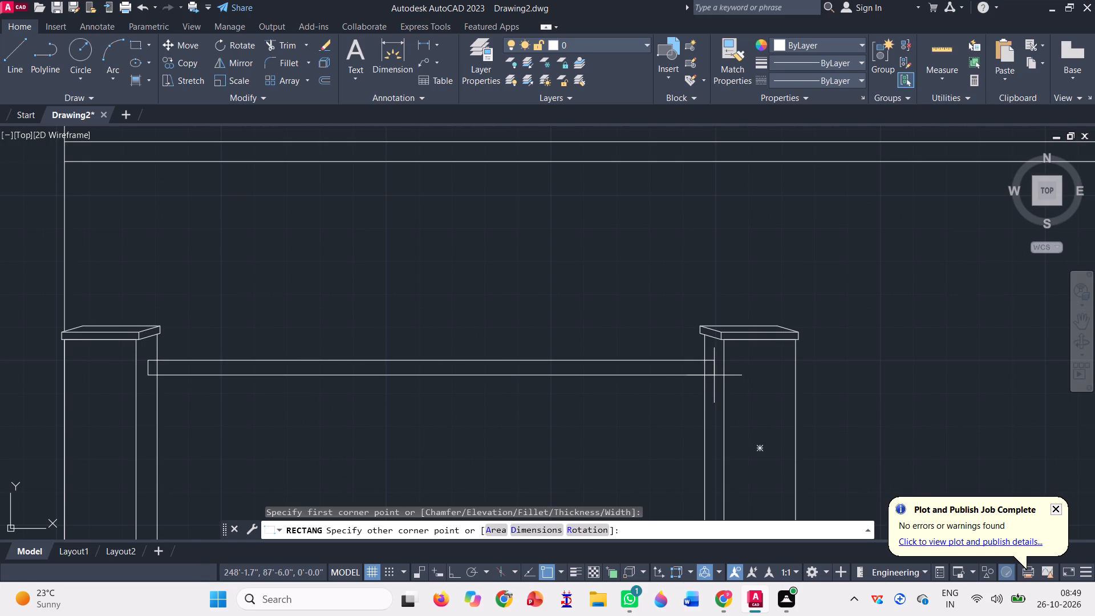
scroll(714, 375, down, 1)
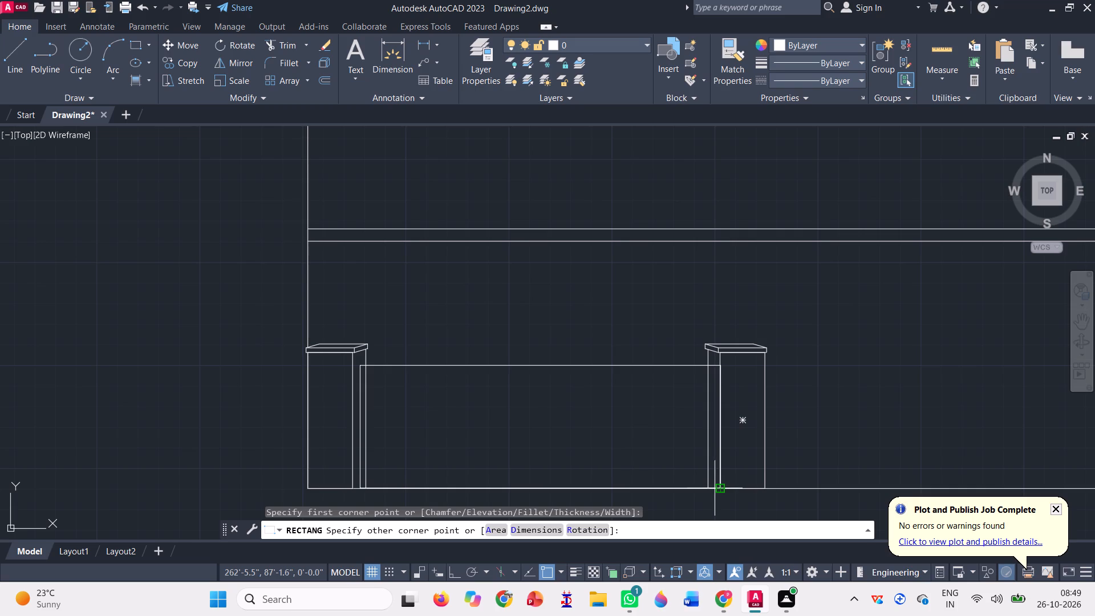
scroll(715, 488, up, 1)
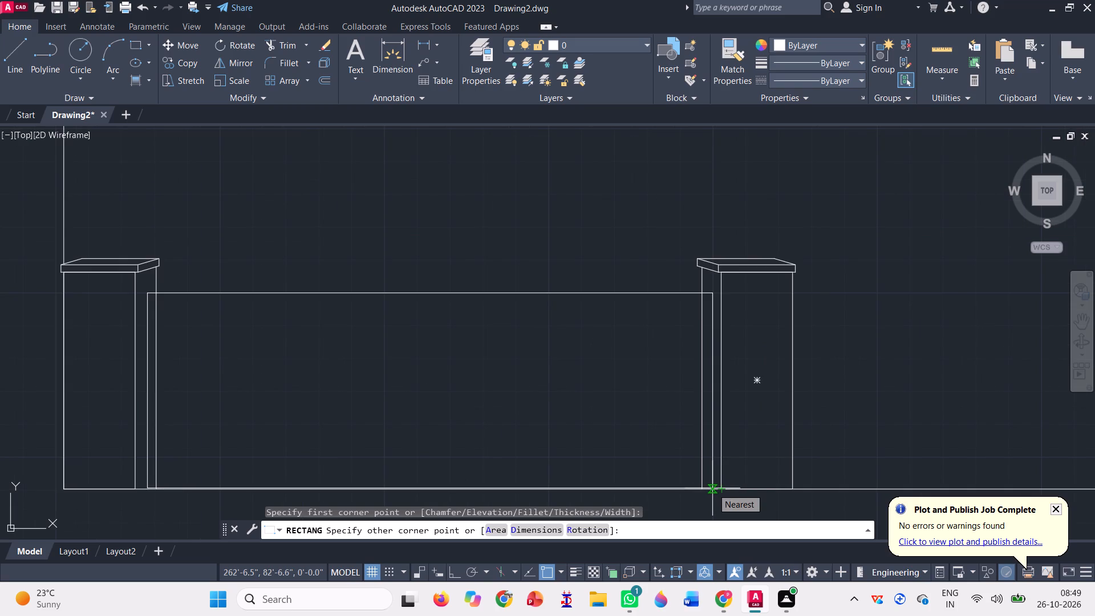
scroll(709, 486, up, 4)
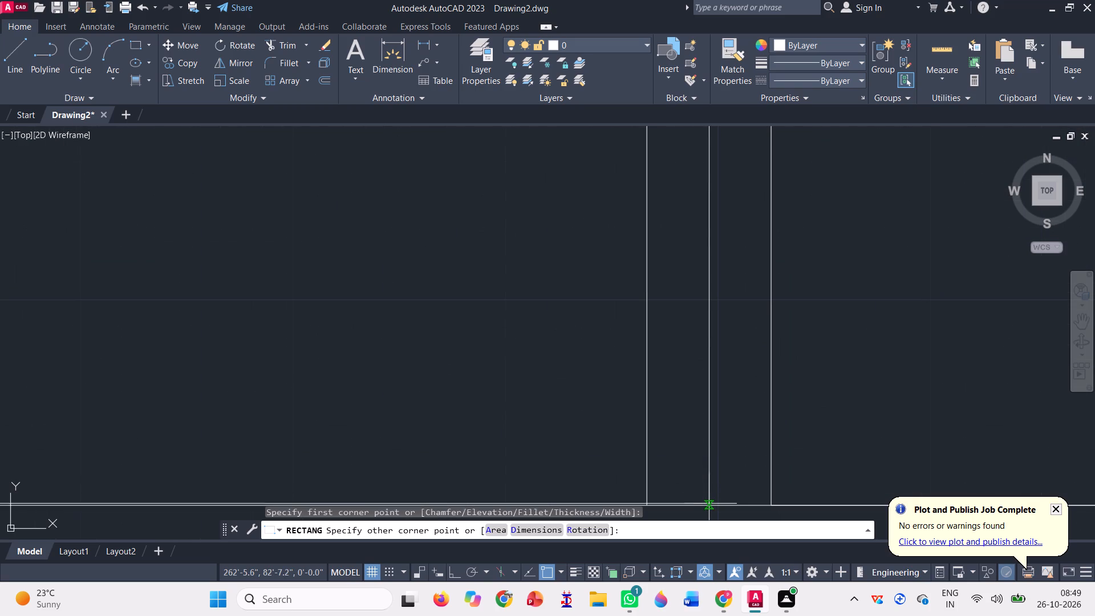
click(711, 506)
scroll(680, 490, down, 3)
scroll(652, 376, down, 2)
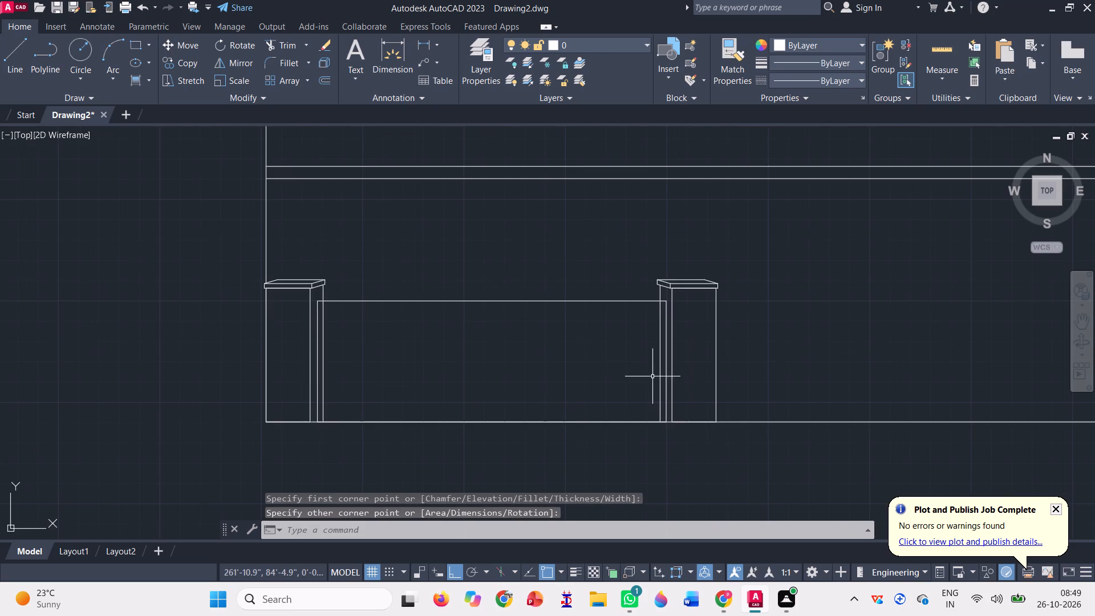
scroll(652, 376, down, 1)
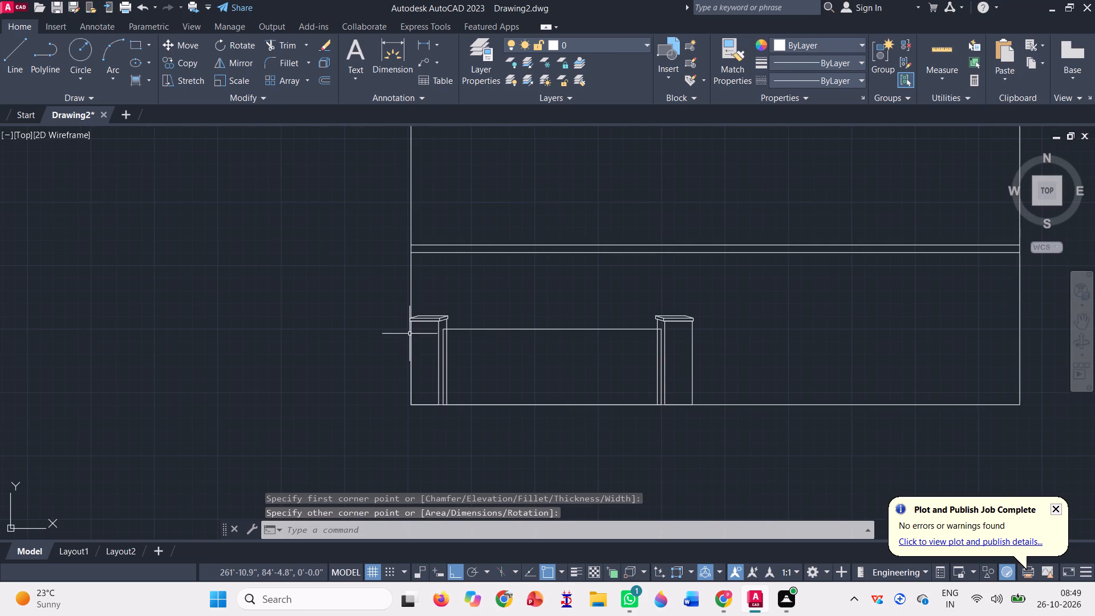
Draw a narrow upright rectangle from the lowest double line down onto the top face of the first column's cap.
click(131, 47)
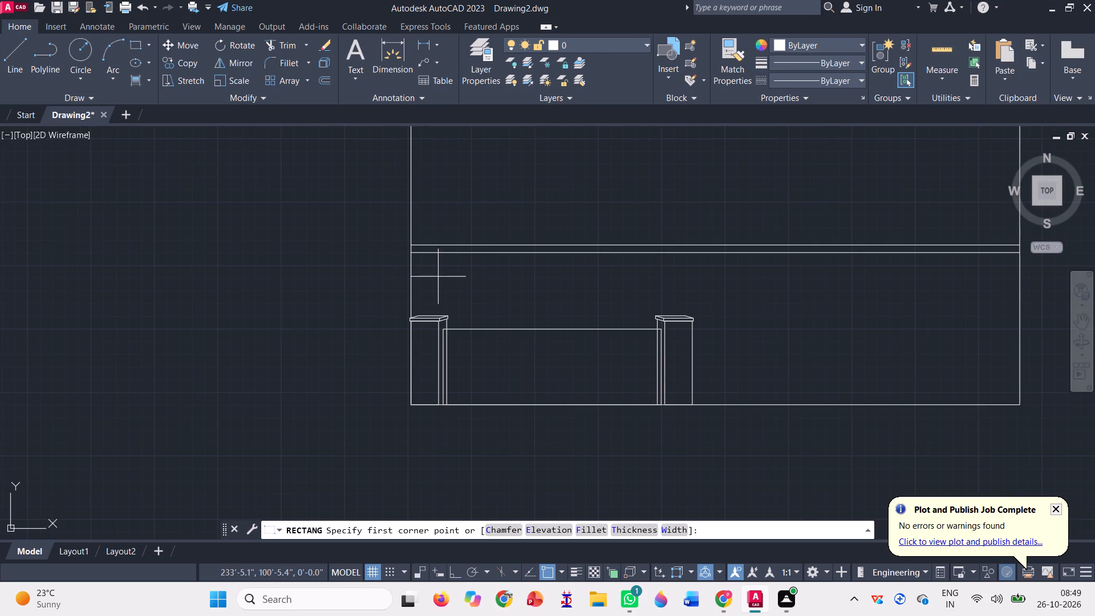
scroll(441, 292, up, 4)
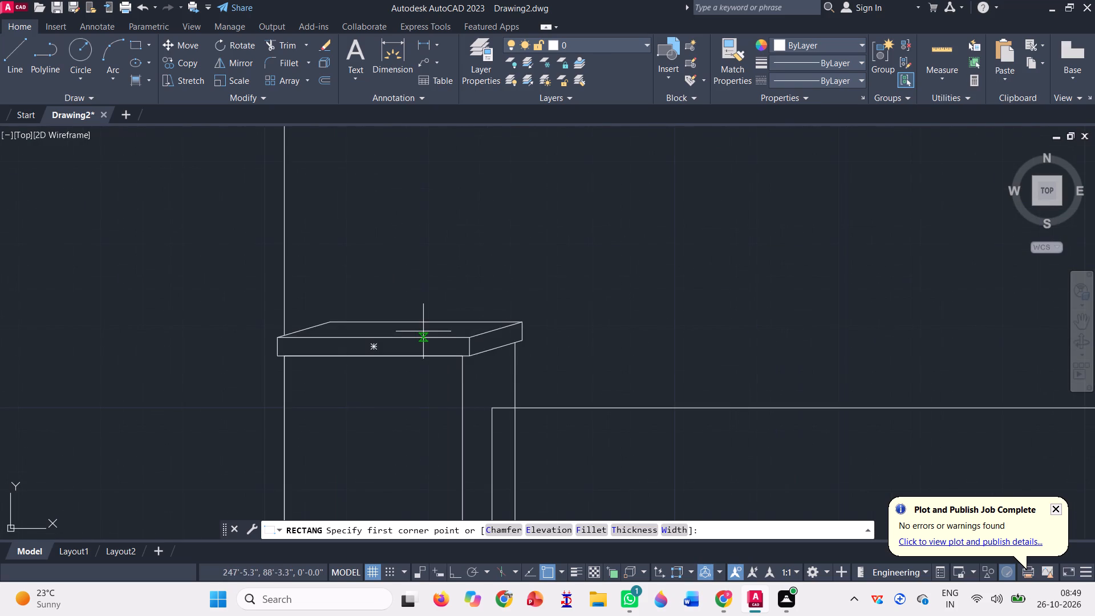
scroll(409, 348, down, 2)
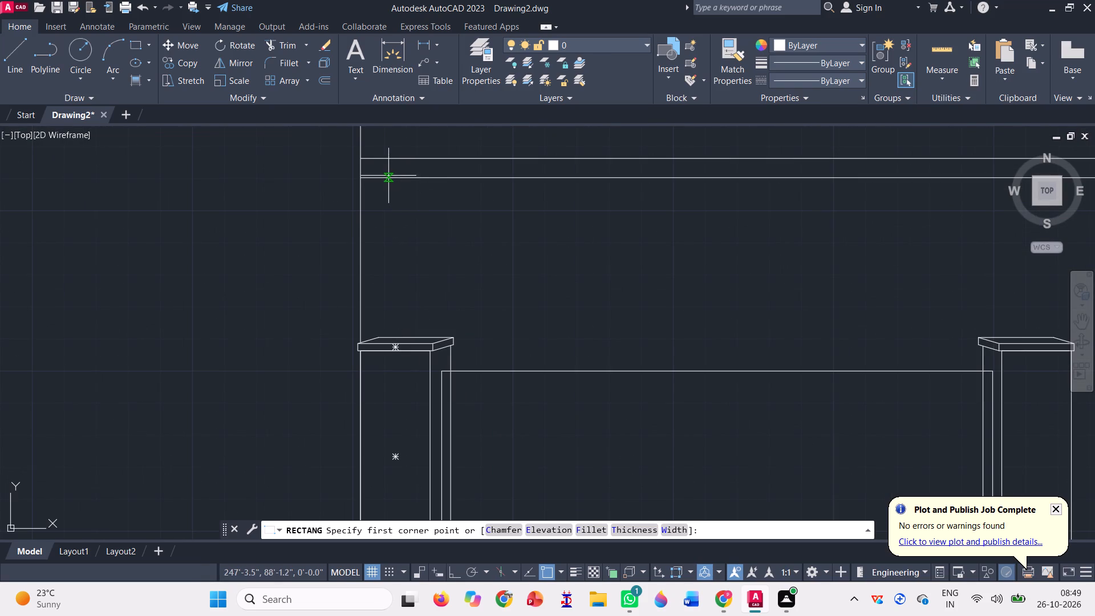
click(379, 179)
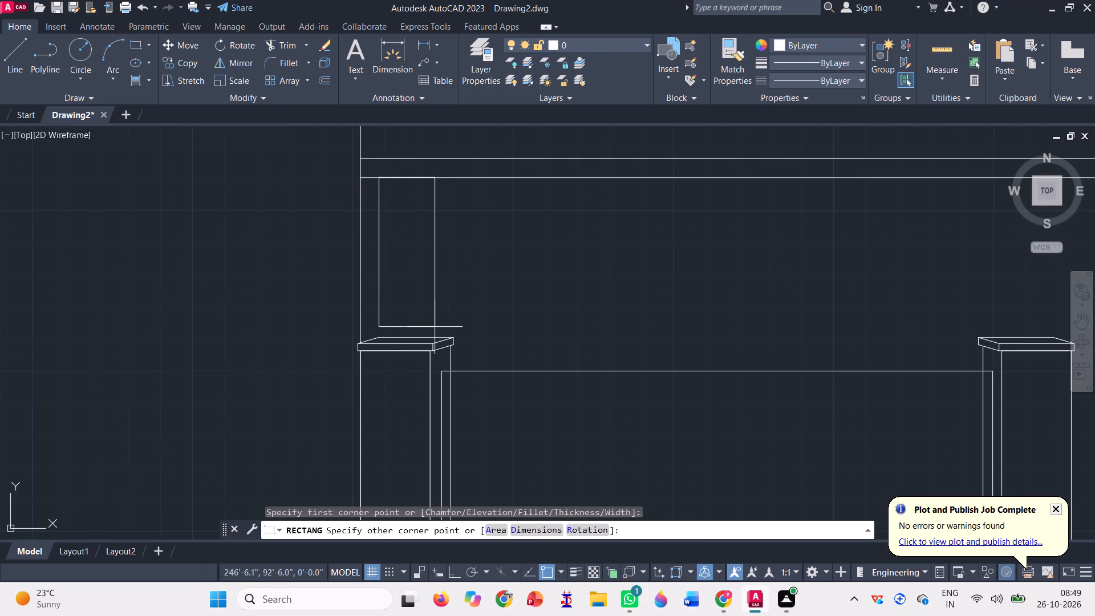
scroll(425, 342, up, 3)
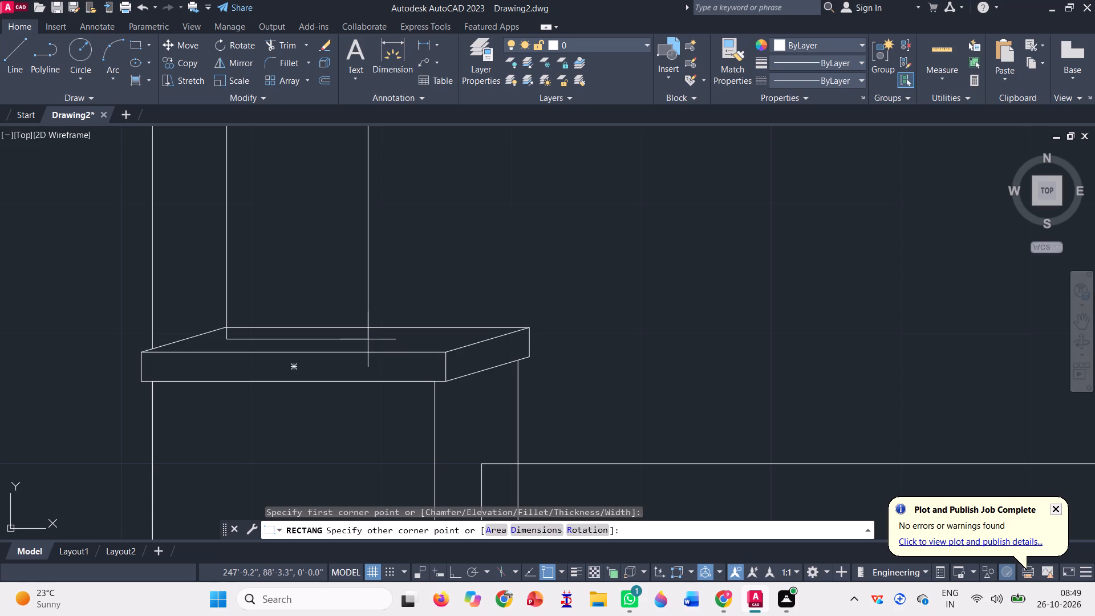
click(368, 339)
scroll(372, 379, down, 3)
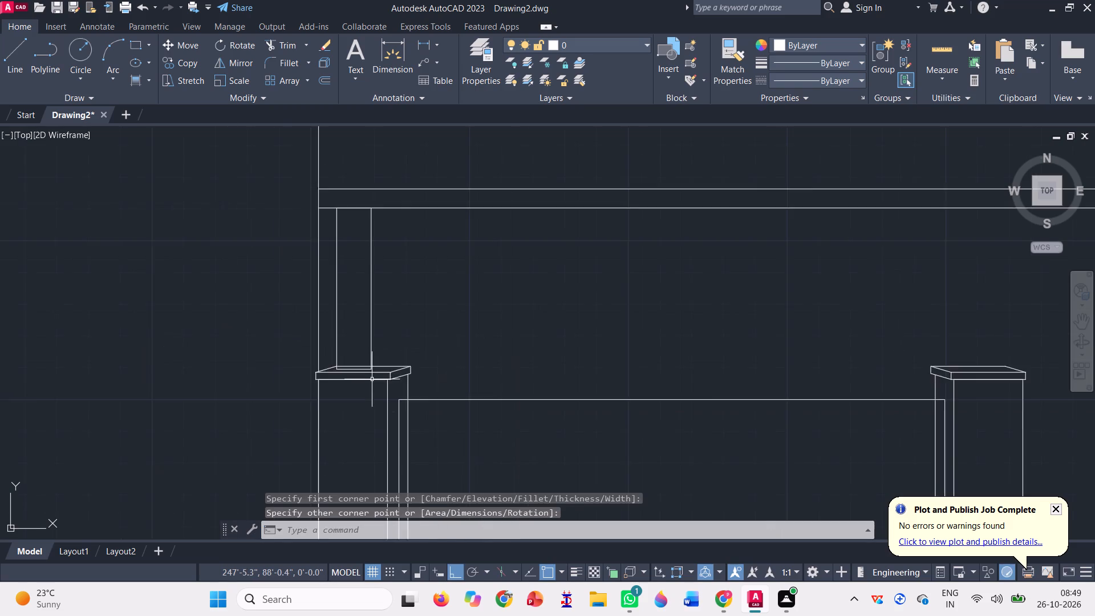
scroll(372, 379, down, 1)
scroll(393, 297, up, 1)
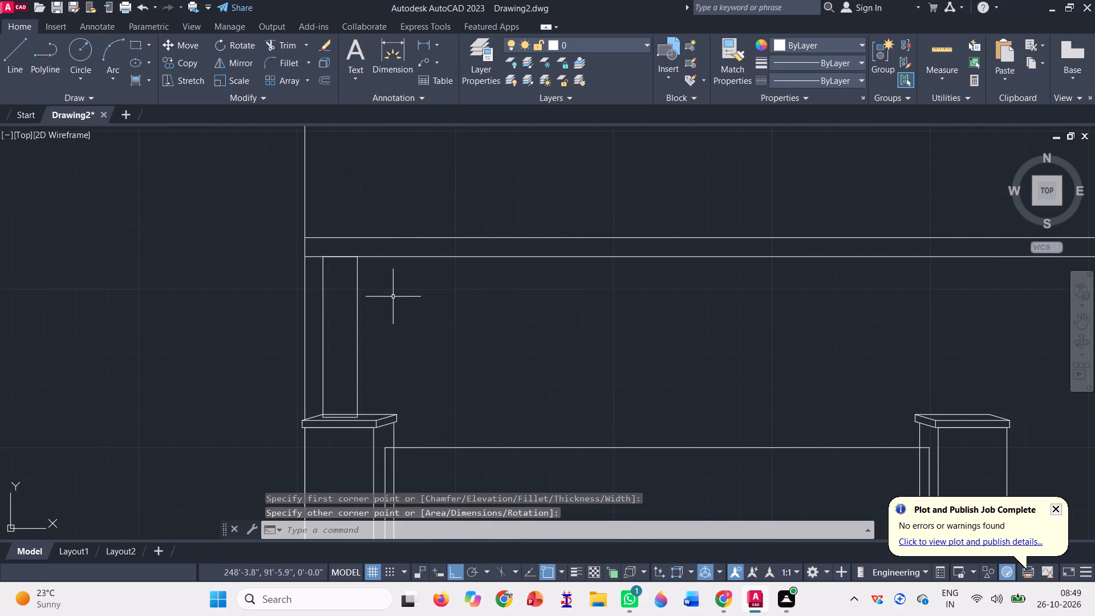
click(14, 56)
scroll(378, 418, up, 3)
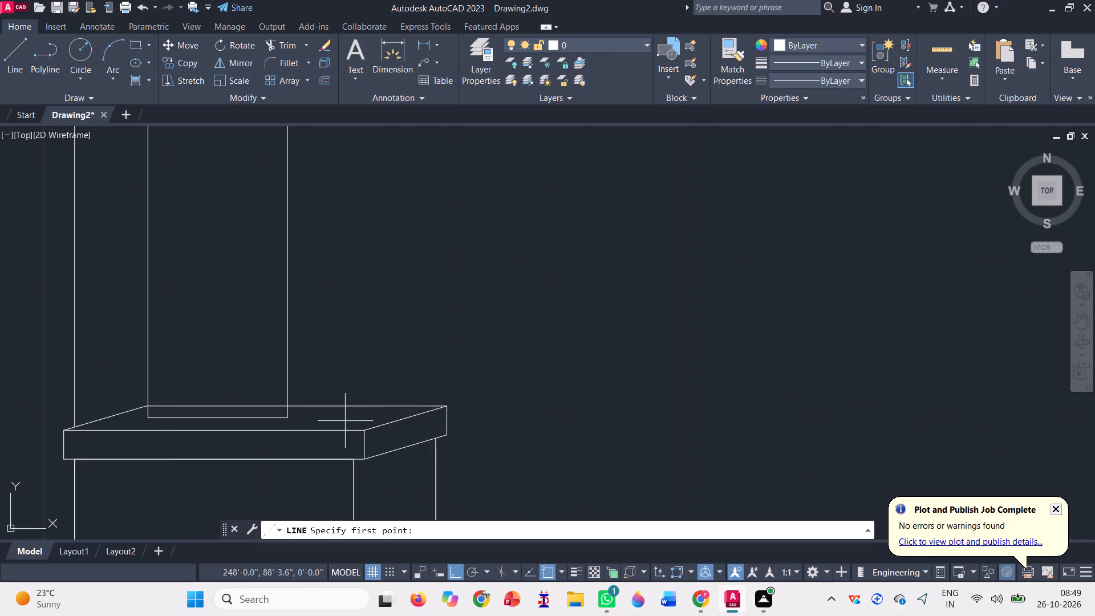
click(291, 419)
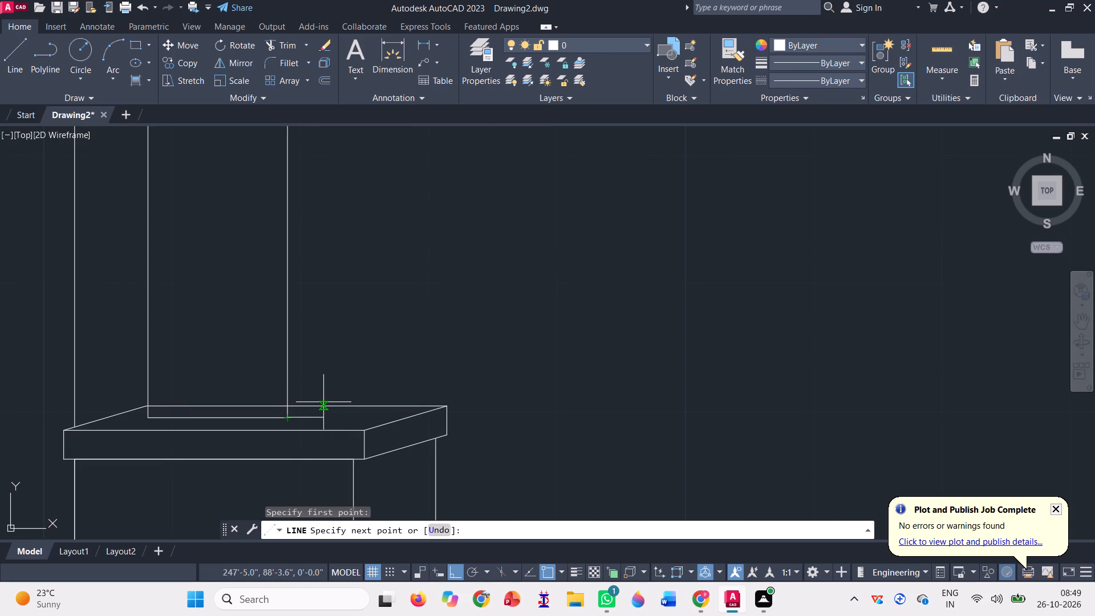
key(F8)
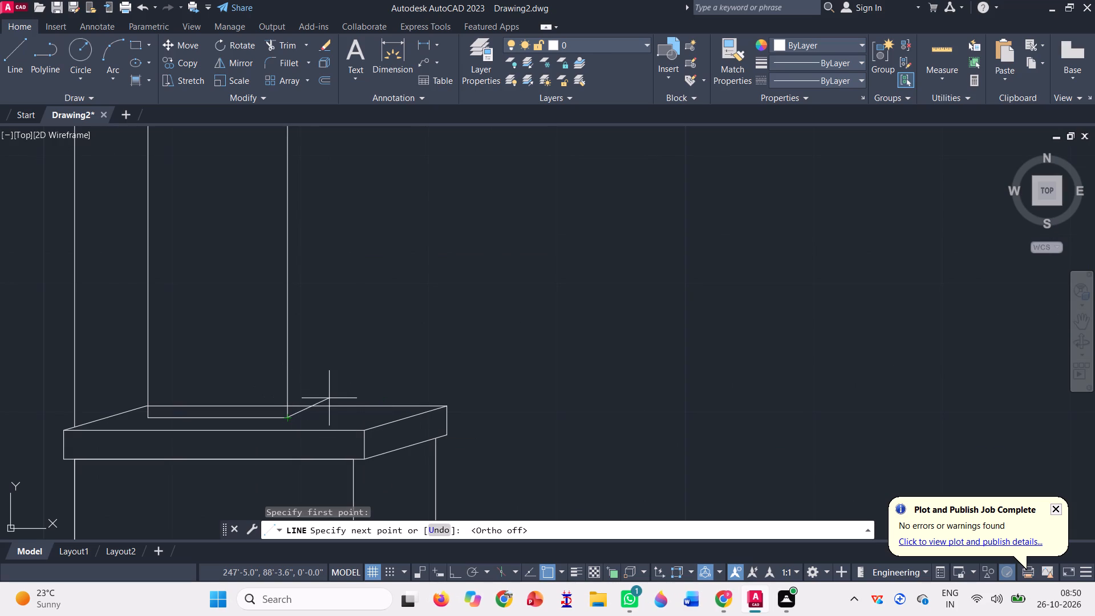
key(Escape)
Copy the first cap's upper sloped side edge from its front corner to the narrow post's bottom inner corner.
click(403, 436)
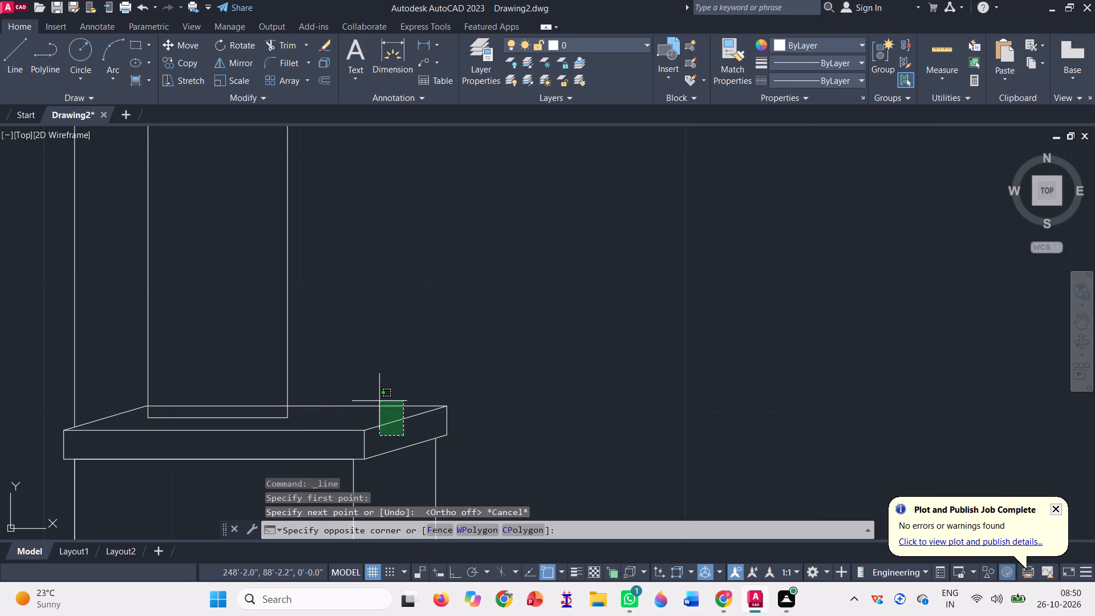
click(379, 420)
text(co)
key(space)
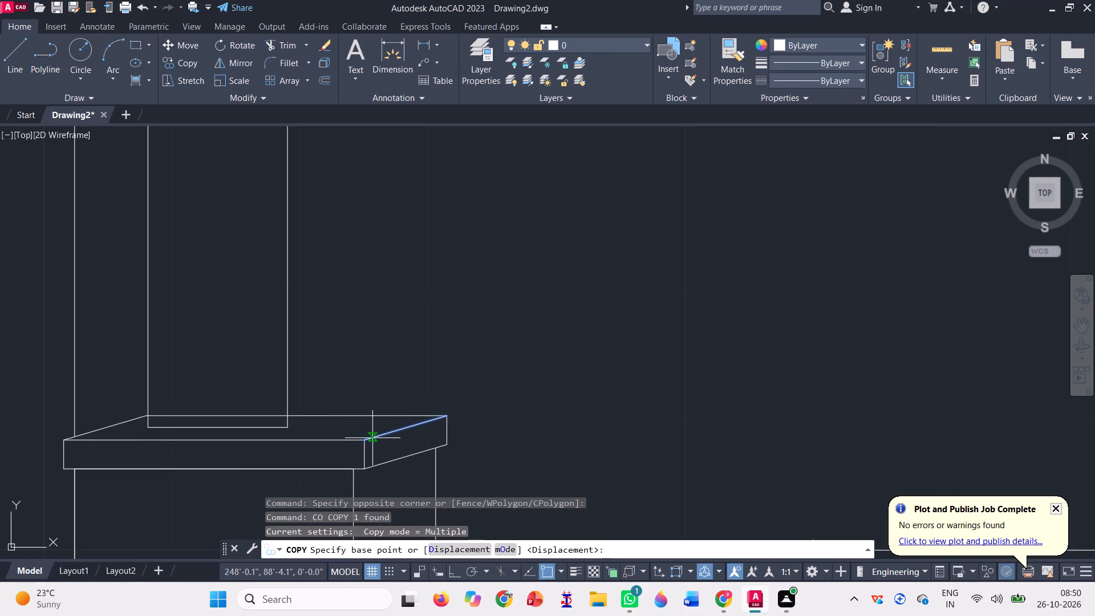
click(367, 438)
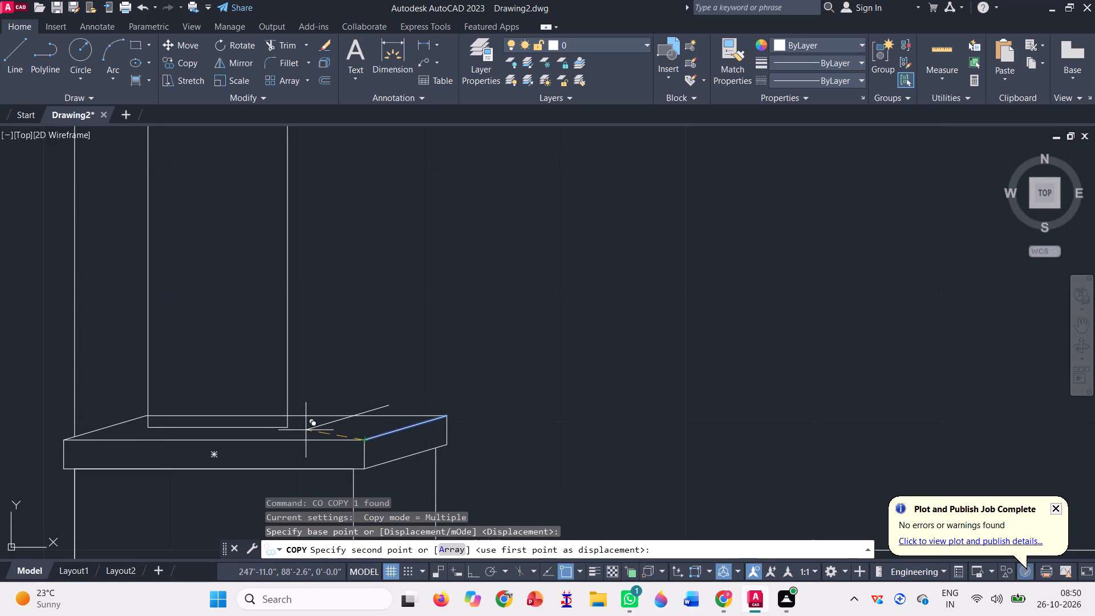
click(290, 425)
scroll(283, 461, down, 2)
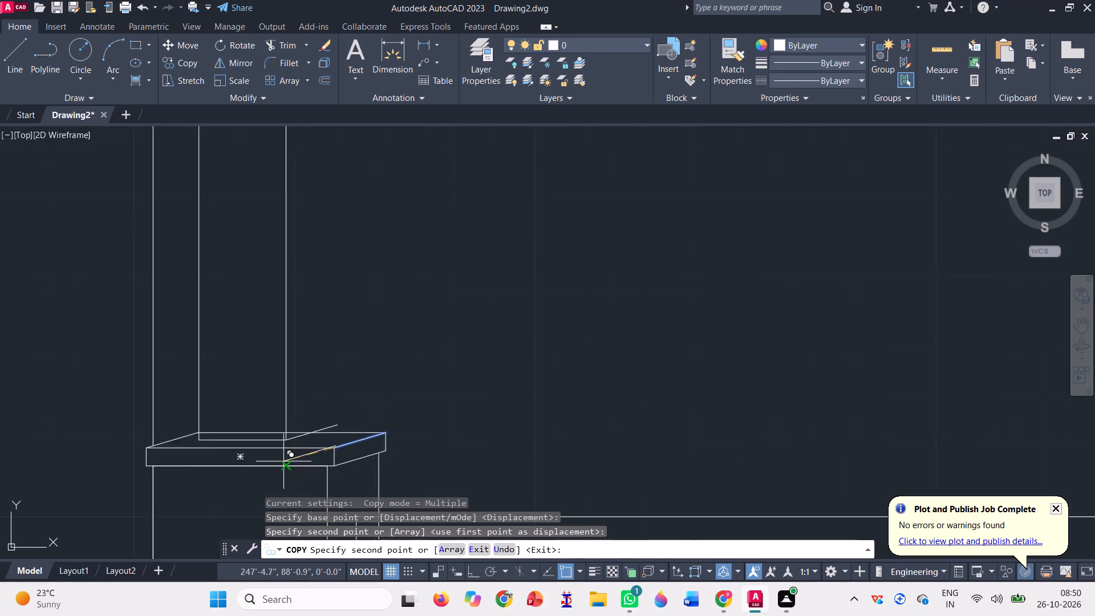
key(space)
Draw a vertical line from the copied sloped edge up to the lower line of the lowest double line, beside the narrow post.
key(l)
key(Return)
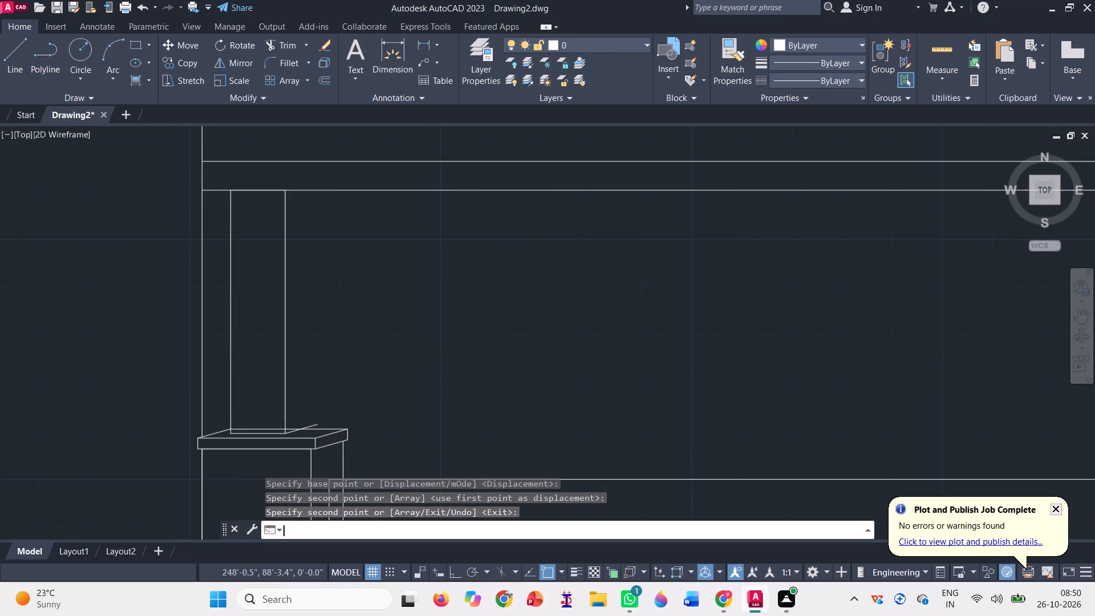
scroll(322, 424, up, 3)
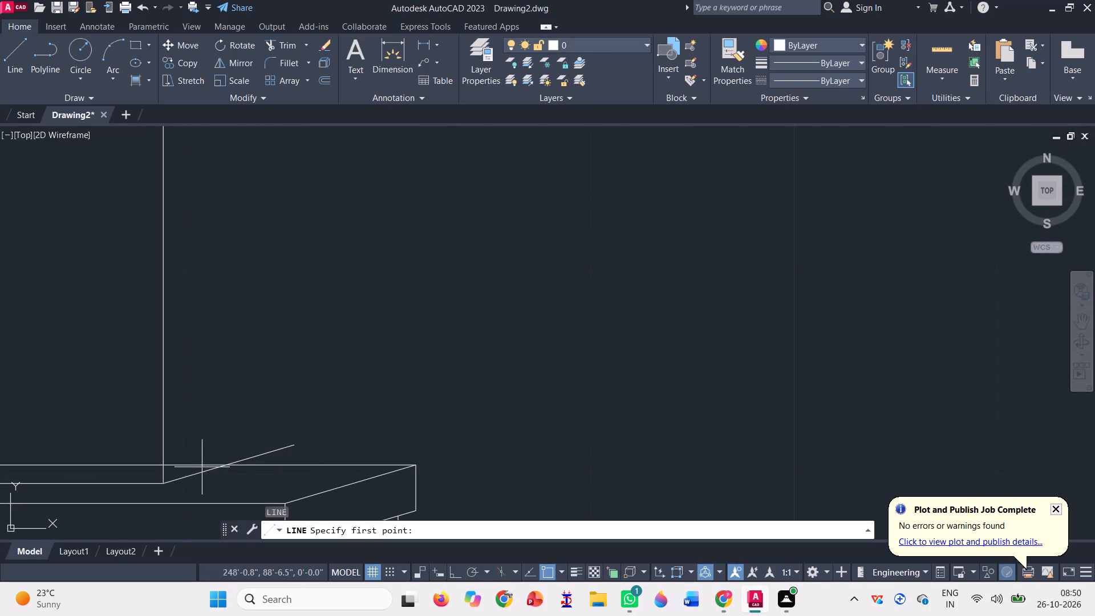
click(208, 469)
scroll(247, 493, down, 2)
scroll(247, 402, down, 2)
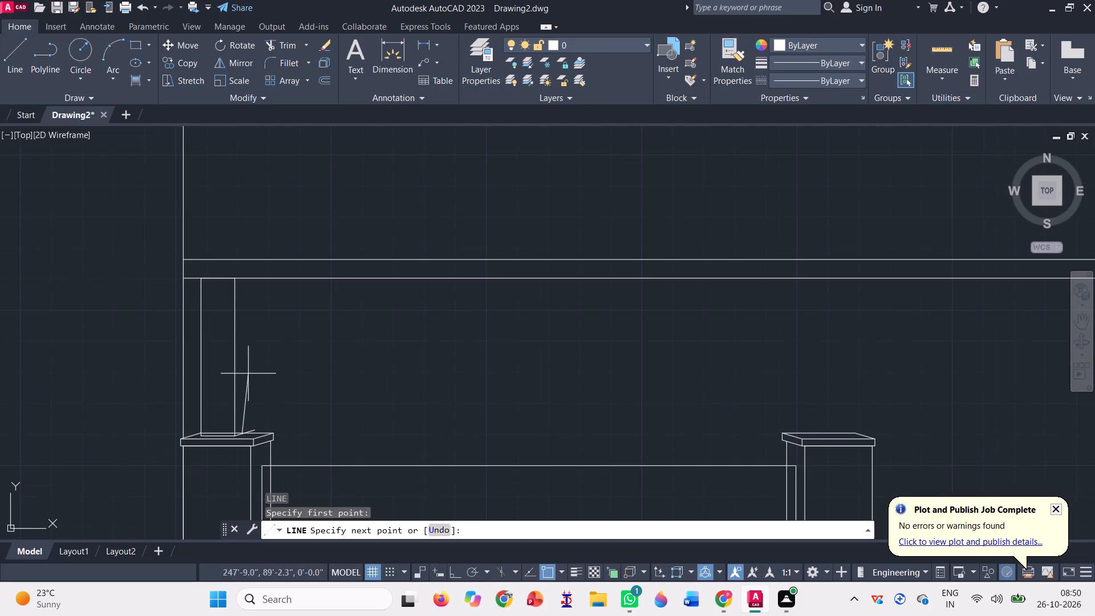
click(241, 278)
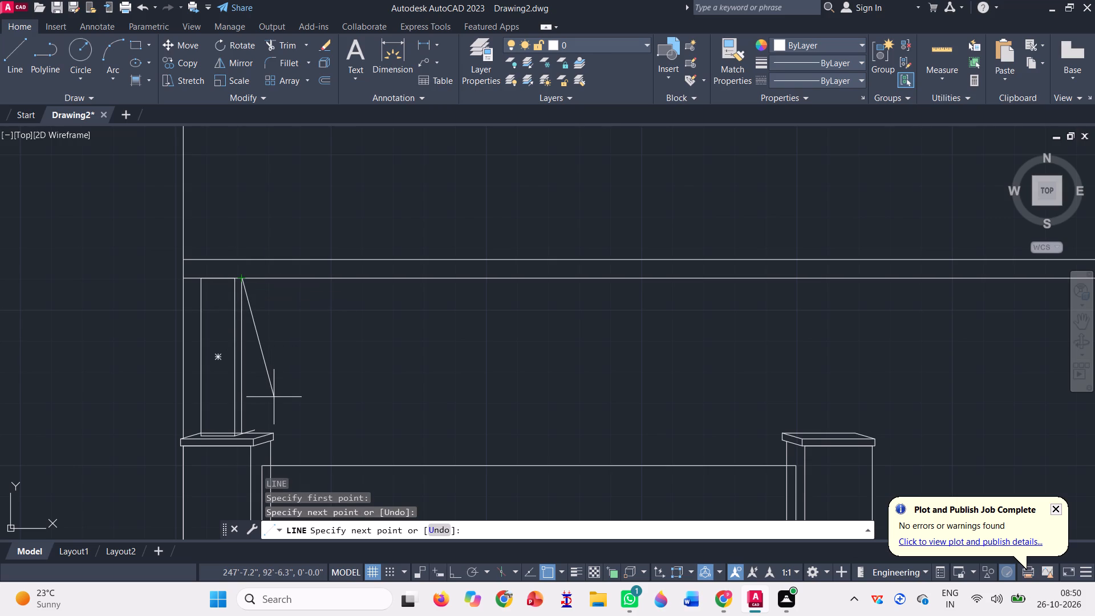
key(space)
Trim the copied sloped edge where it extends past the post's new vertical side line.
scroll(251, 436, up, 2)
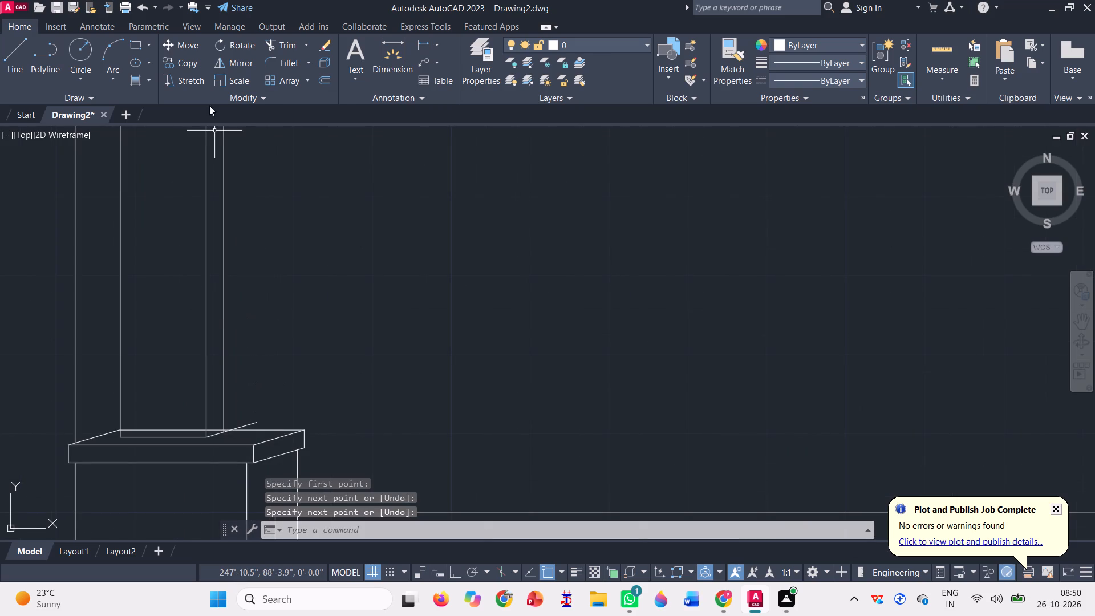
click(276, 52)
scroll(236, 449, up, 3)
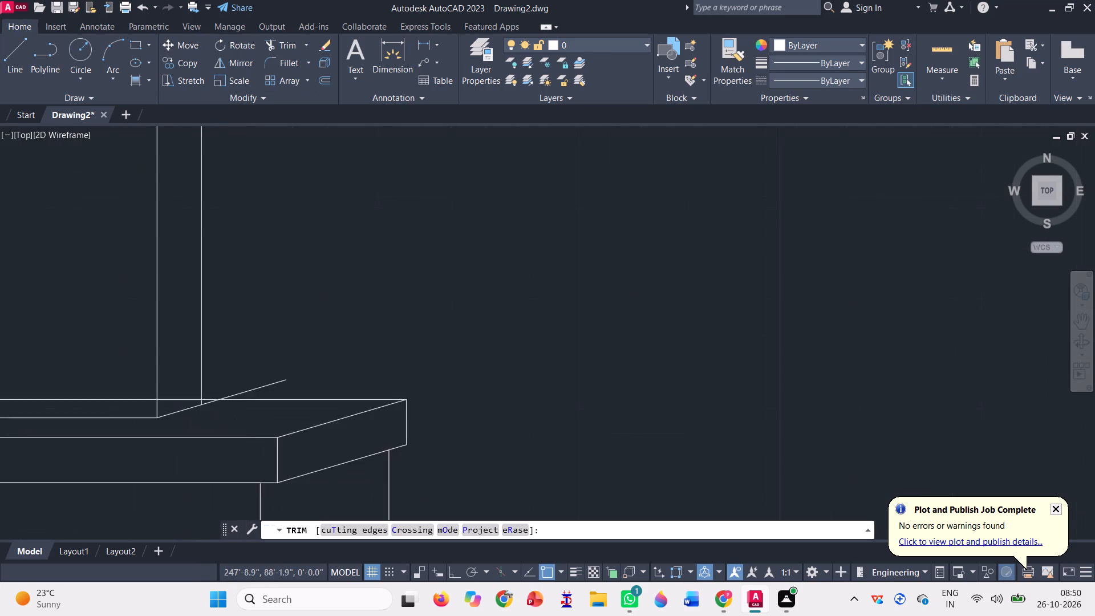
scroll(207, 378, up, 4)
click(333, 333)
click(458, 369)
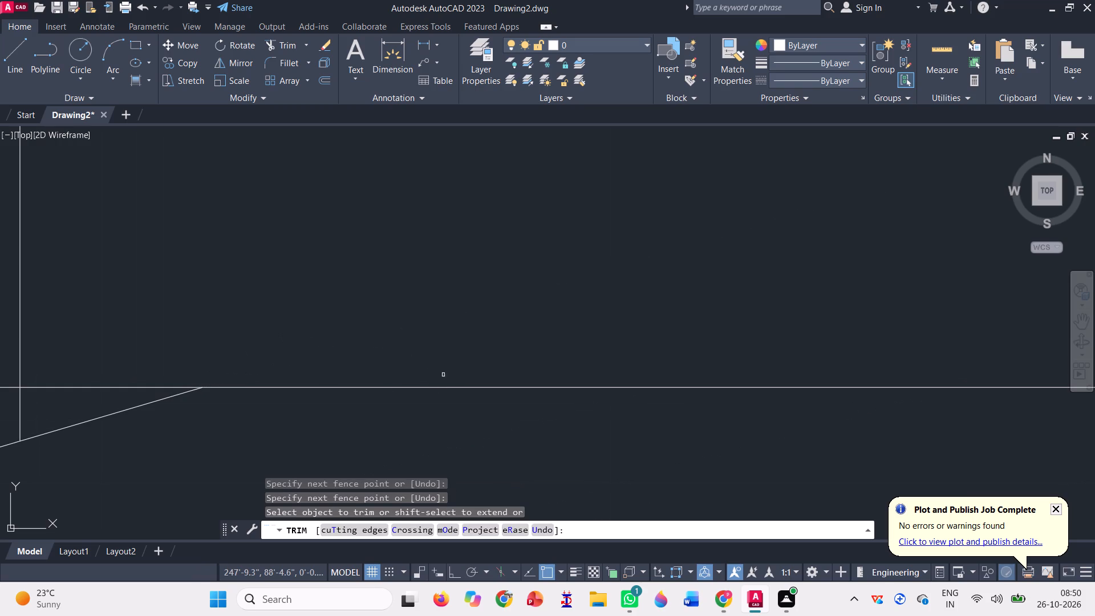
click(87, 411)
click(134, 439)
scroll(255, 486, down, 5)
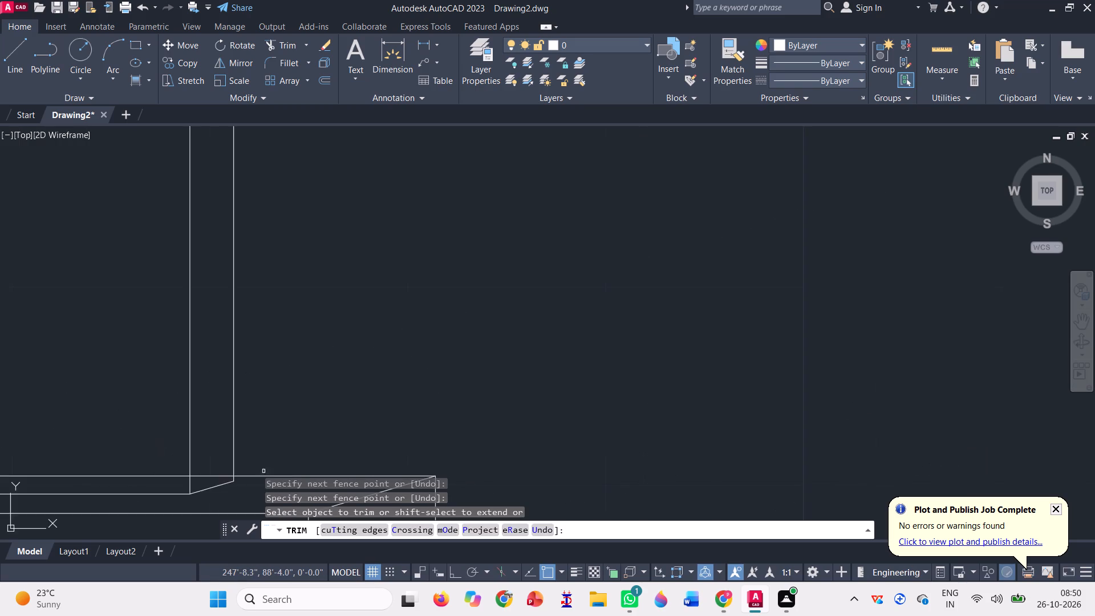
scroll(275, 448, down, 2)
key(Escape)
Copy the sloped edge at the narrow post's base to the empty space outside the outline, beside the lowest double line.
scroll(310, 479, down, 1)
scroll(298, 422, down, 1)
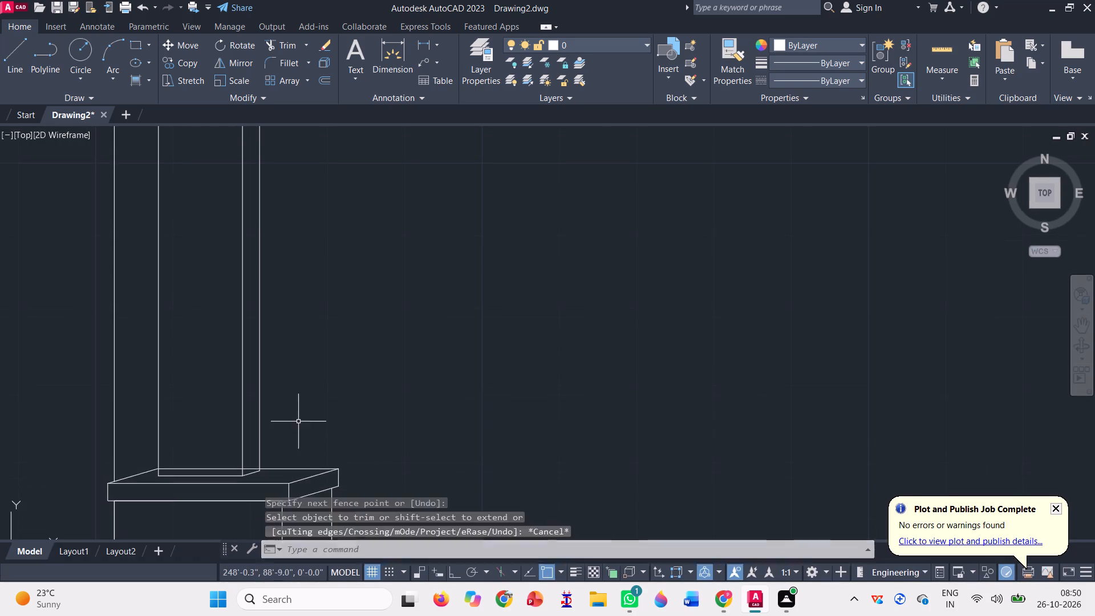
scroll(298, 418, down, 1)
scroll(297, 428, up, 3)
scroll(231, 466, up, 3)
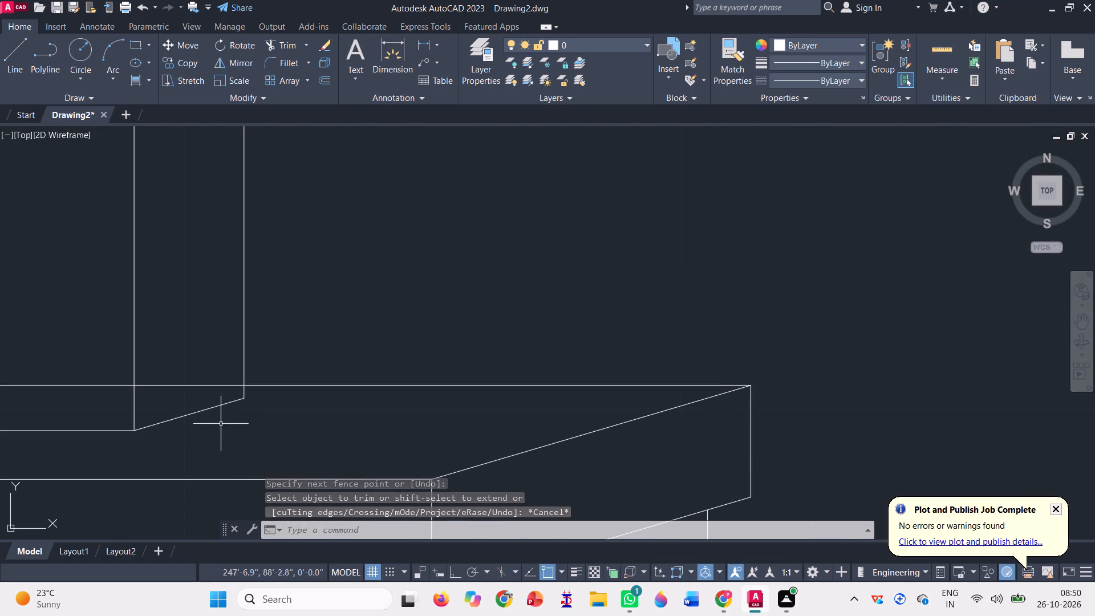
click(214, 409)
text(co)
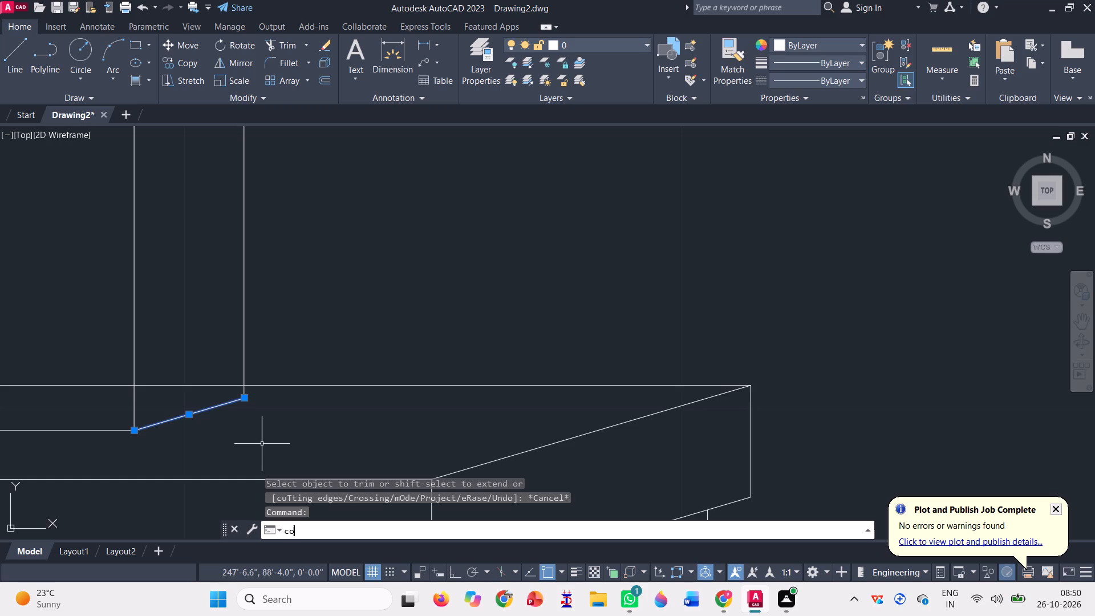
key(space)
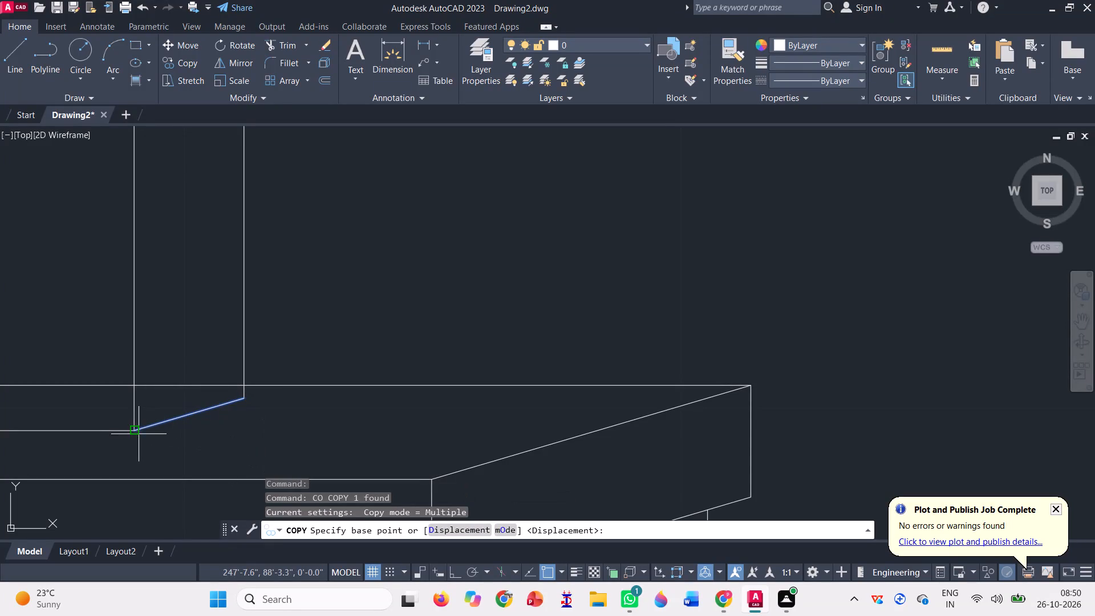
click(136, 433)
scroll(161, 471, down, 5)
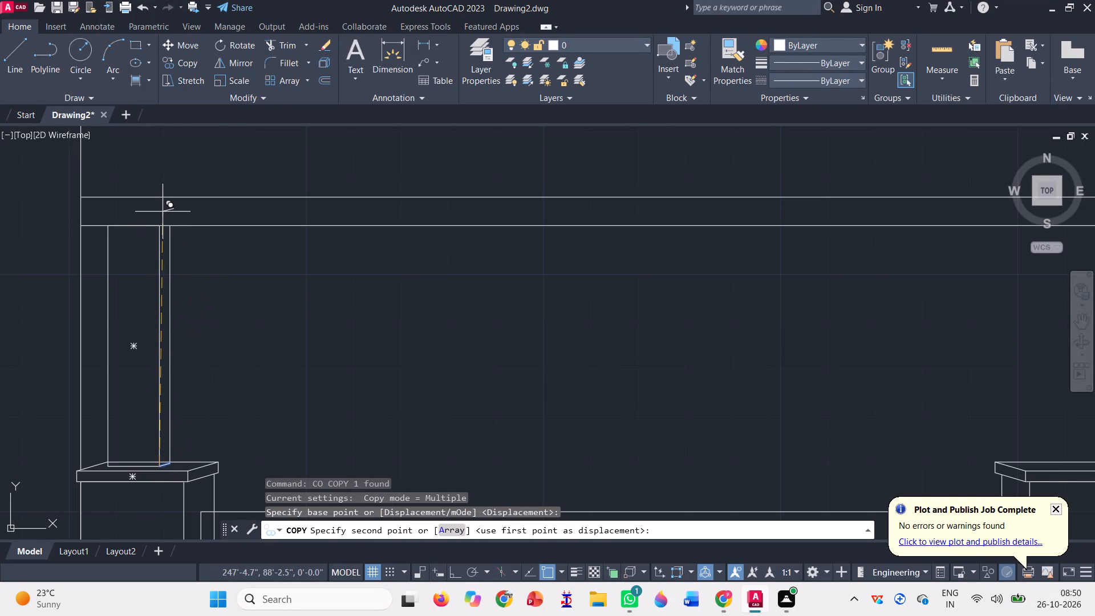
scroll(163, 212, up, 3)
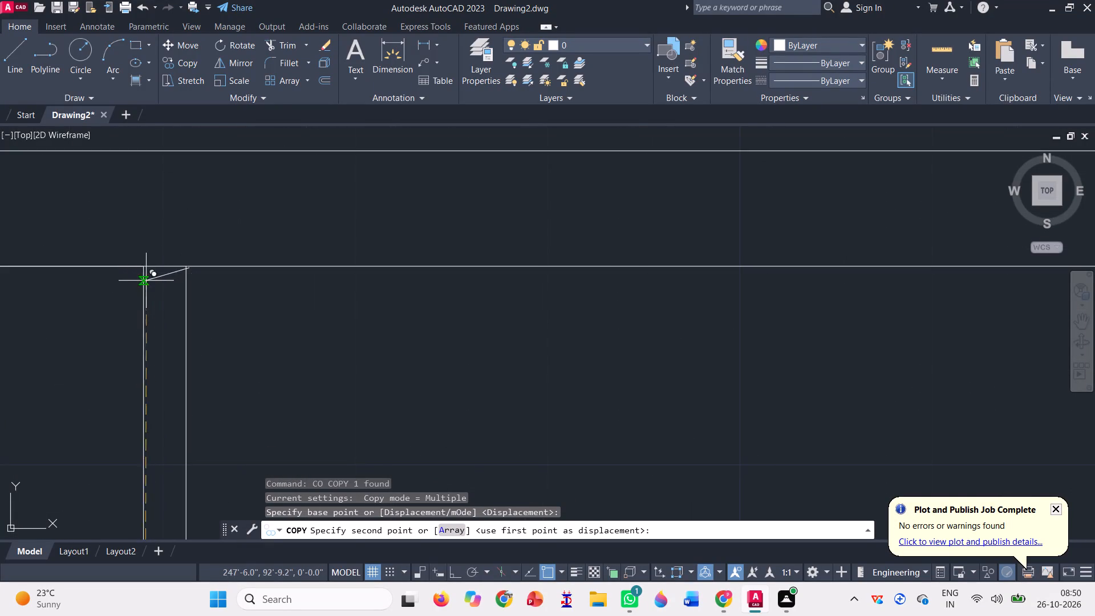
scroll(144, 278, up, 4)
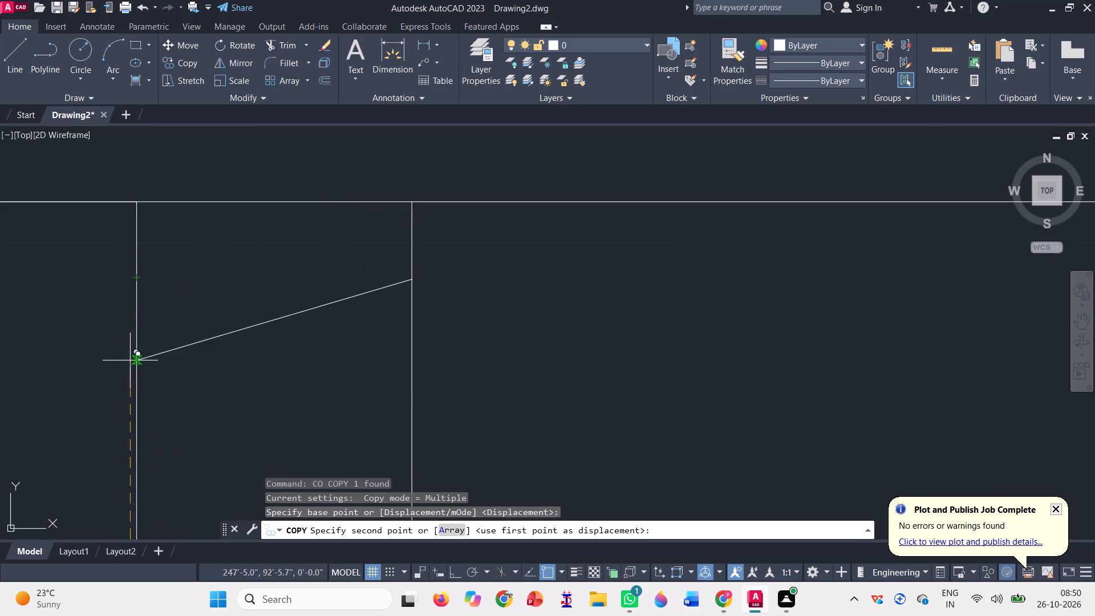
scroll(129, 371, down, 6)
scroll(387, 350, down, 1)
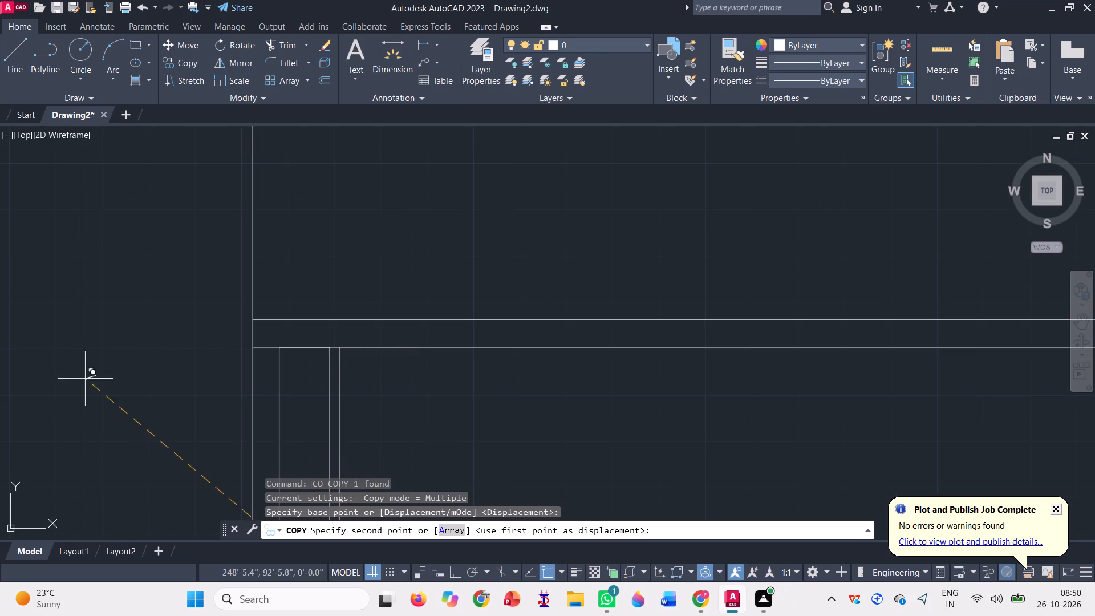
click(74, 383)
key(Escape)
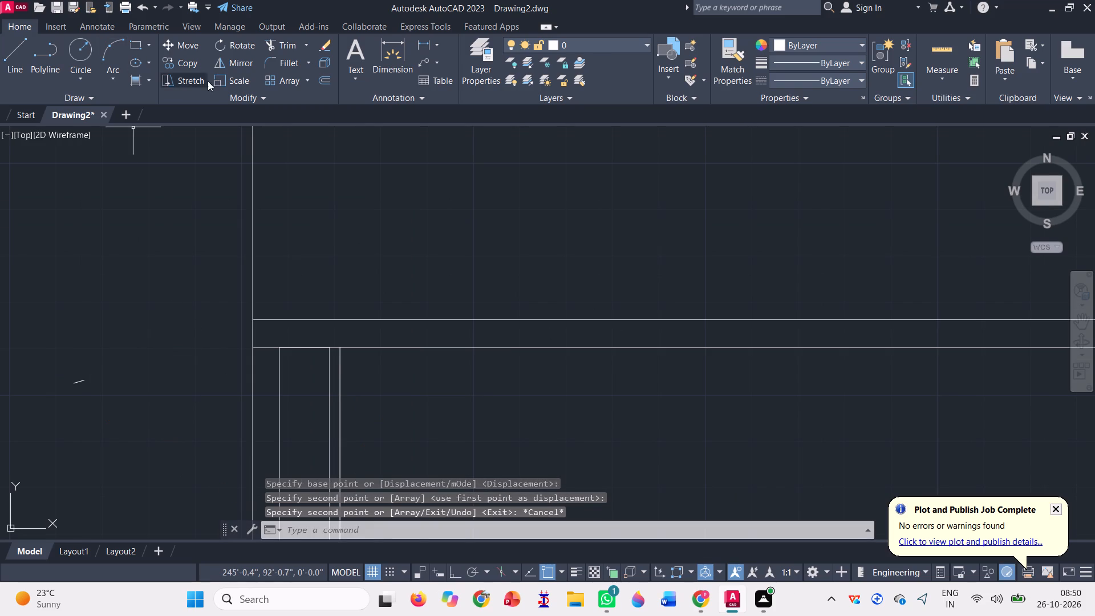
Mirror the loose sloped edge vertically across a horizontal line above it, keeping the source edge.
click(232, 64)
click(100, 406)
click(58, 364)
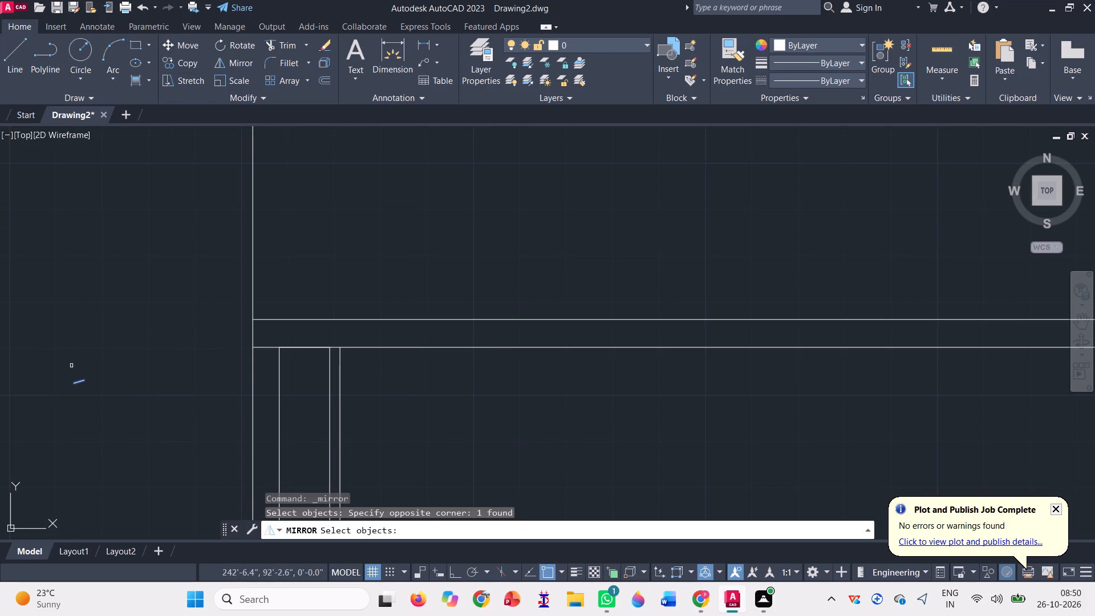
key(space)
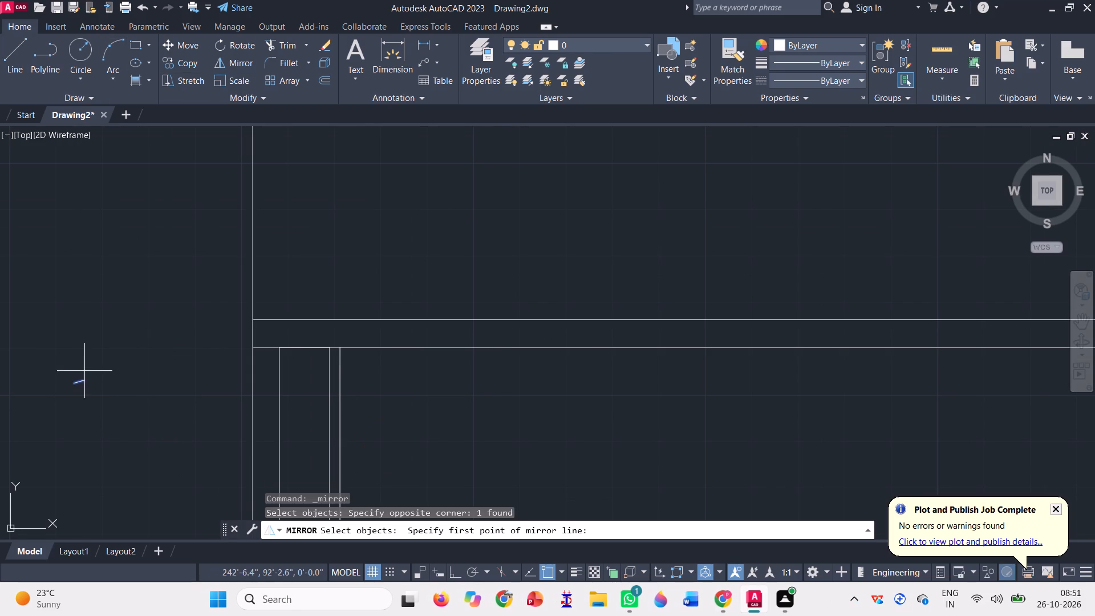
click(70, 362)
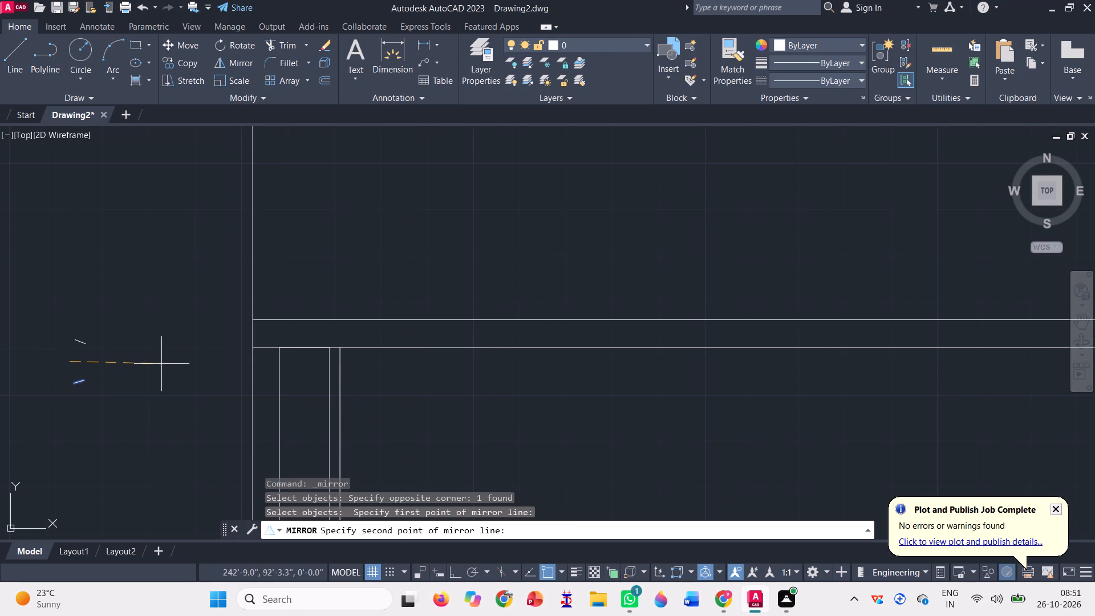
key(F8)
click(161, 363)
double_click(161, 363)
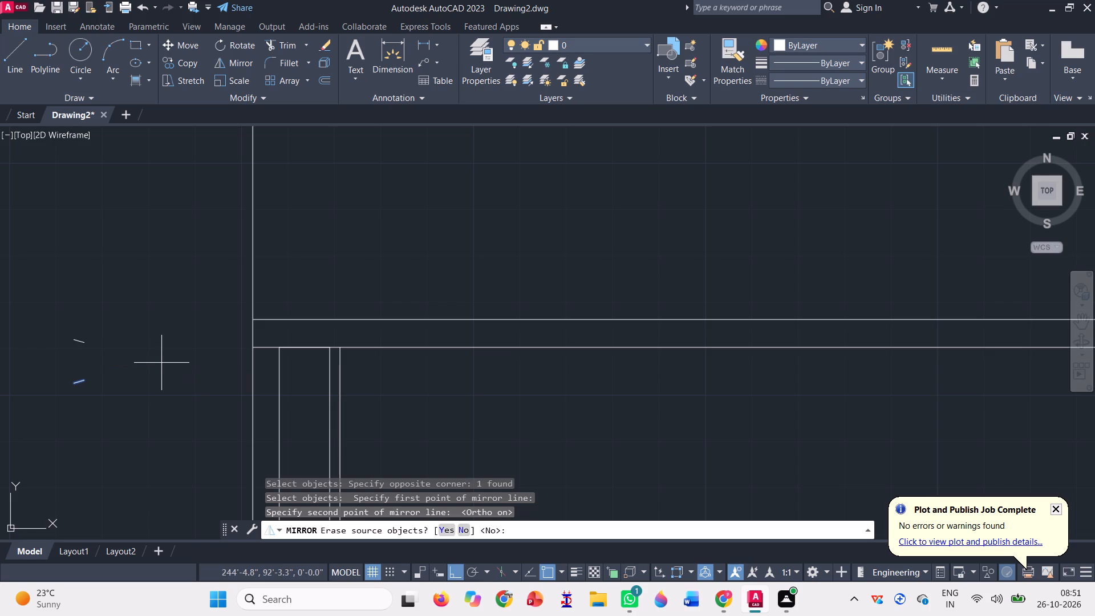
key(space)
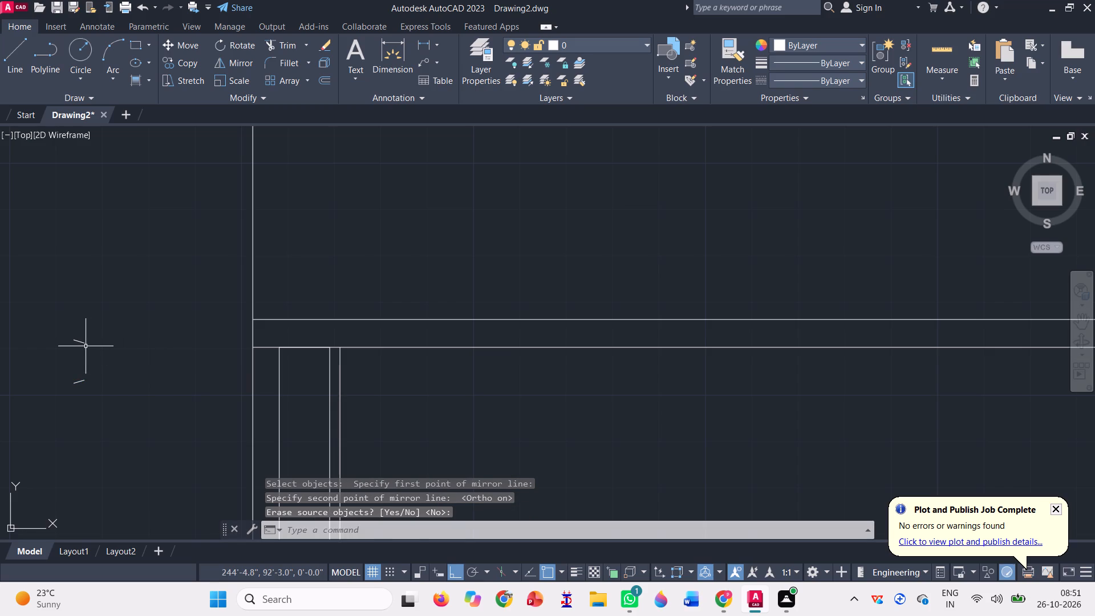
Move the mirrored sloped edge by its lower end onto the narrow post's outer vertical side line, just below the lowest double line.
click(85, 345)
text(m)
key(space)
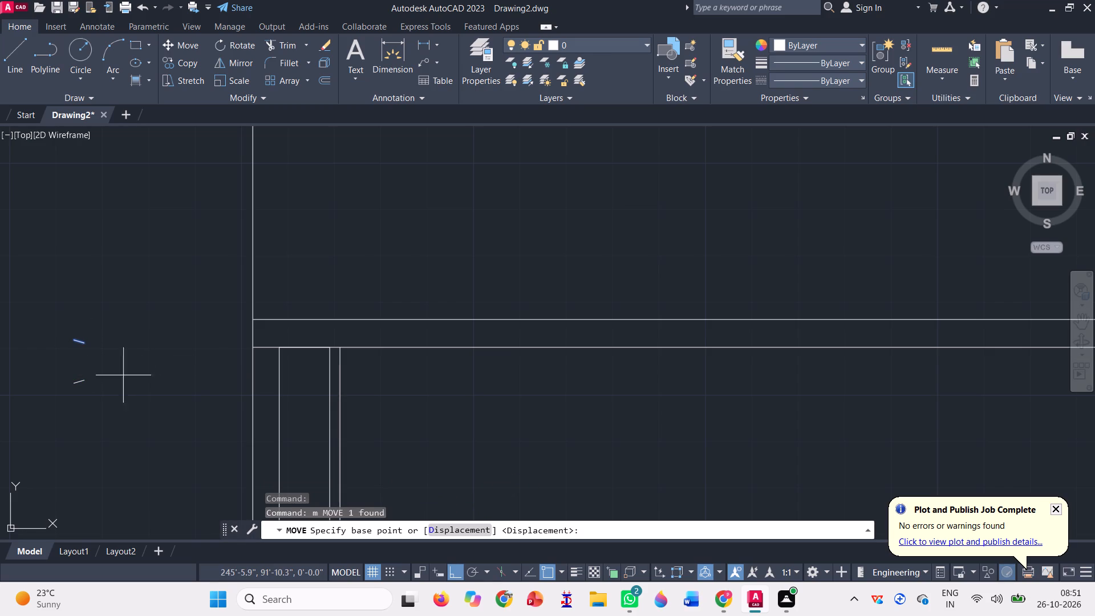
scroll(94, 344, up, 4)
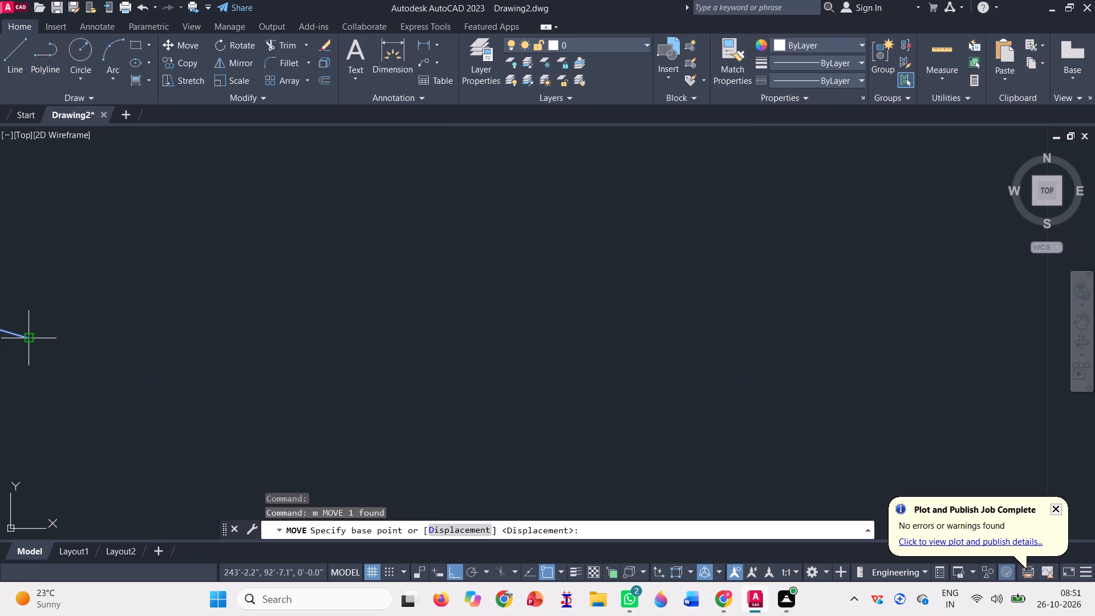
click(26, 337)
scroll(194, 371, down, 3)
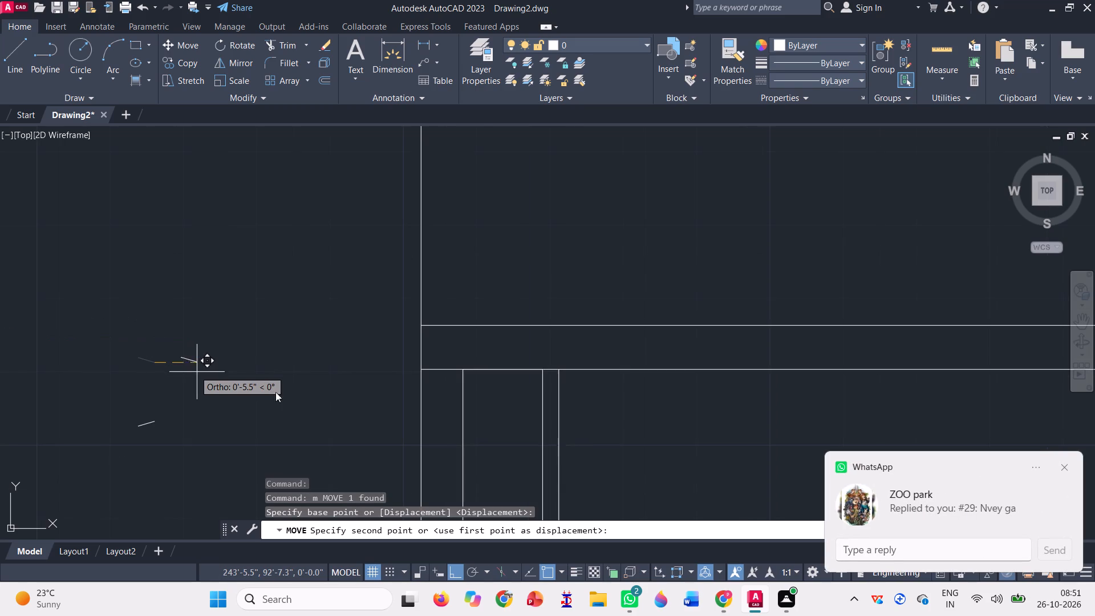
key(F8)
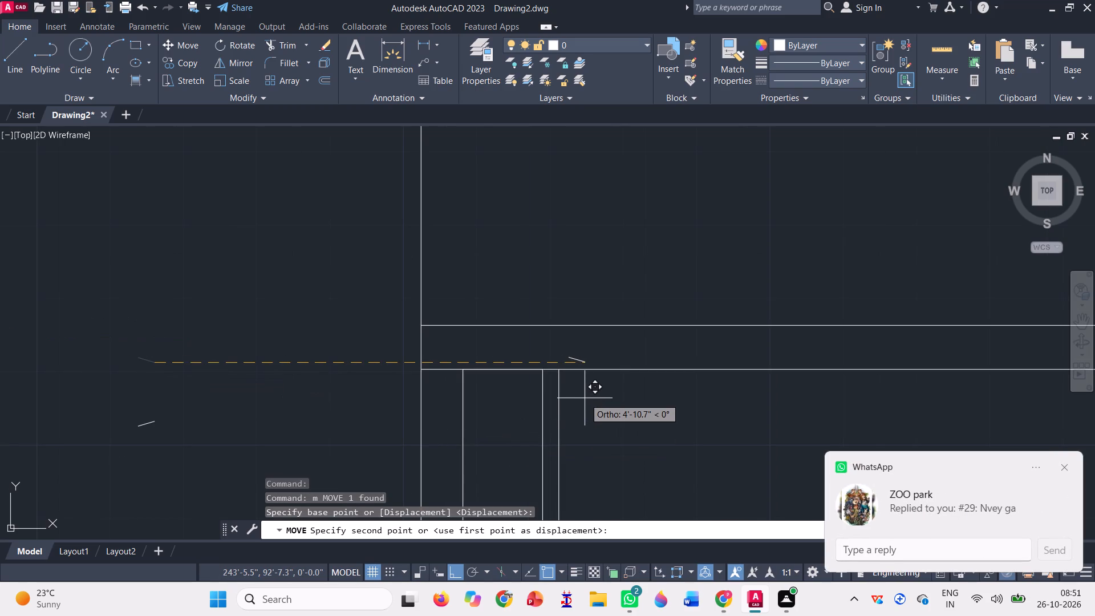
scroll(569, 383, up, 2)
scroll(528, 347, up, 2)
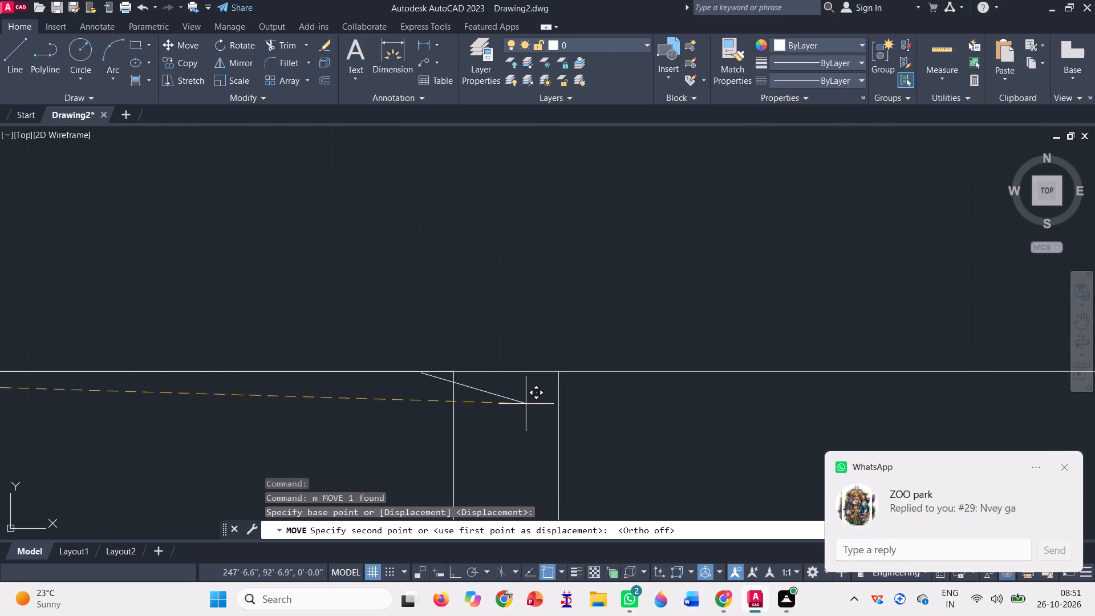
click(559, 404)
Move the mirrored edge by its upper end to the narrow post's top inner corner on the double line.
scroll(479, 380, up, 3)
click(479, 414)
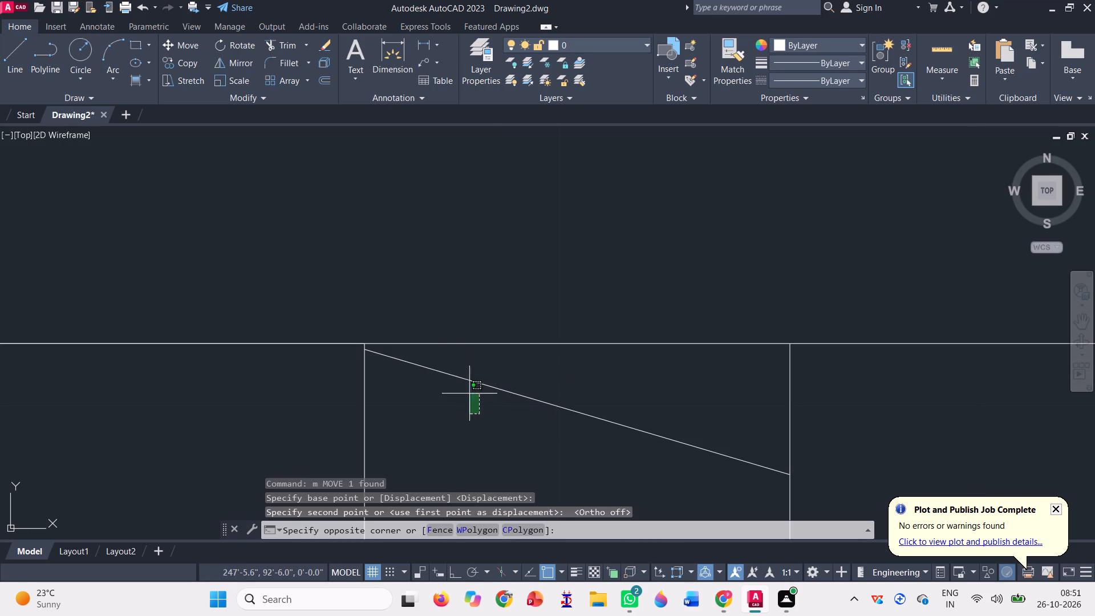
click(447, 363)
text(m)
key(space)
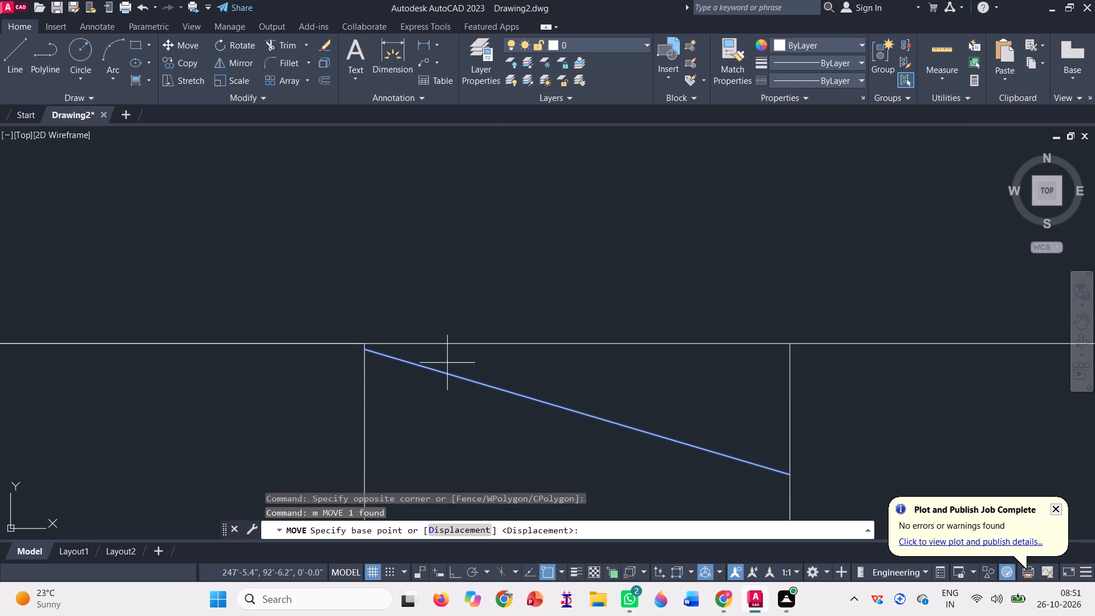
scroll(371, 368, up, 4)
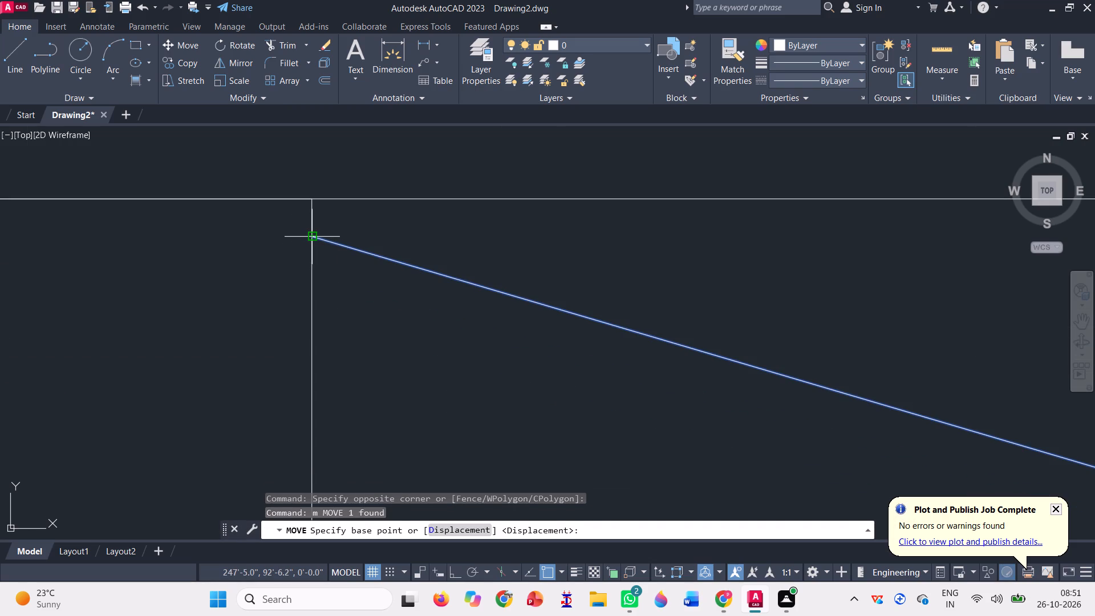
click(312, 236)
click(307, 198)
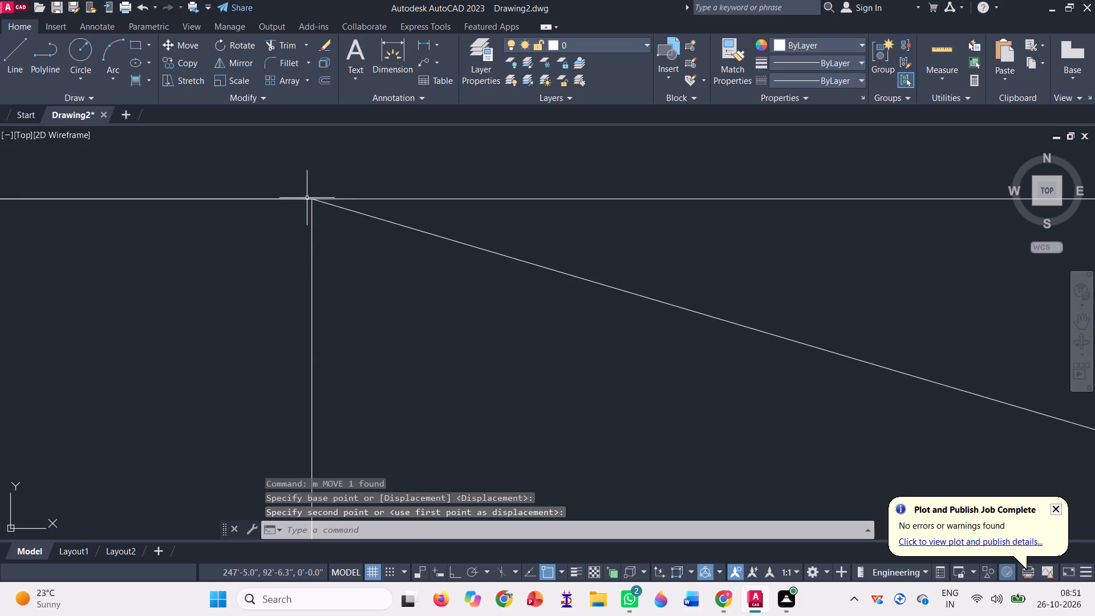
Trim the post's outer vertical side line where it extends above the mirrored sloped edge.
scroll(318, 240, down, 11)
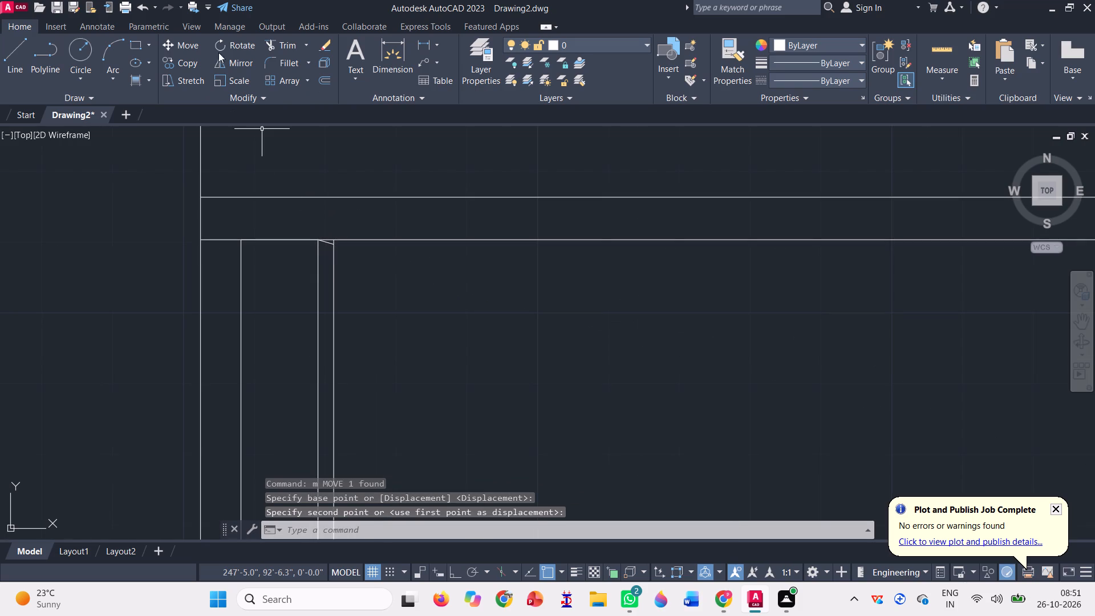
click(291, 39)
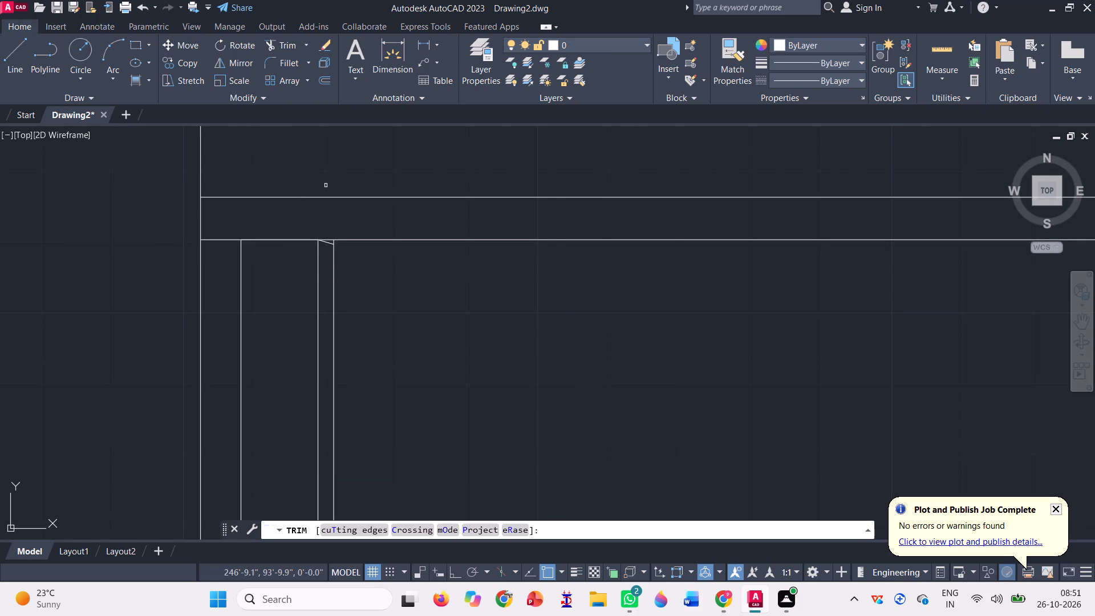
scroll(336, 228, up, 4)
scroll(308, 315, up, 3)
click(305, 325)
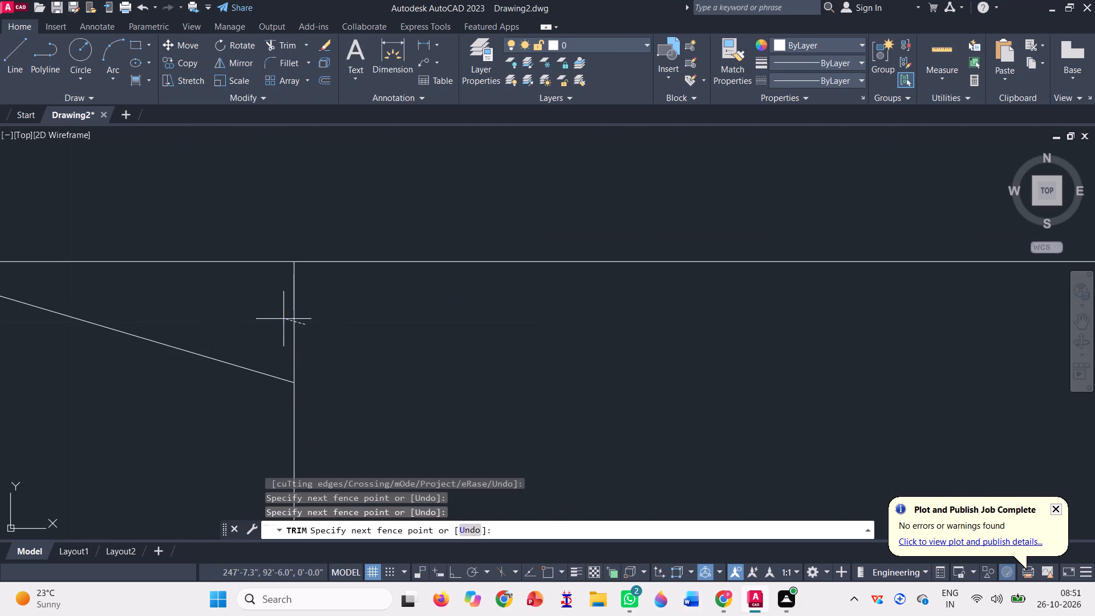
click(270, 311)
Remove the leftover loose sloped edge outside the outline.
scroll(272, 322, down, 10)
scroll(331, 375, down, 1)
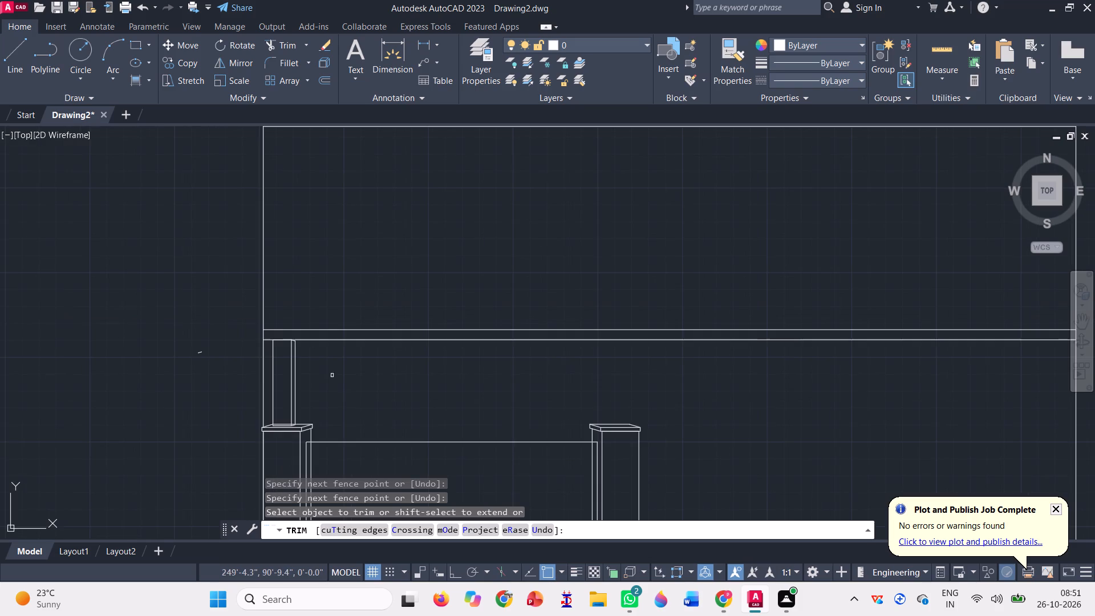
click(214, 370)
click(198, 347)
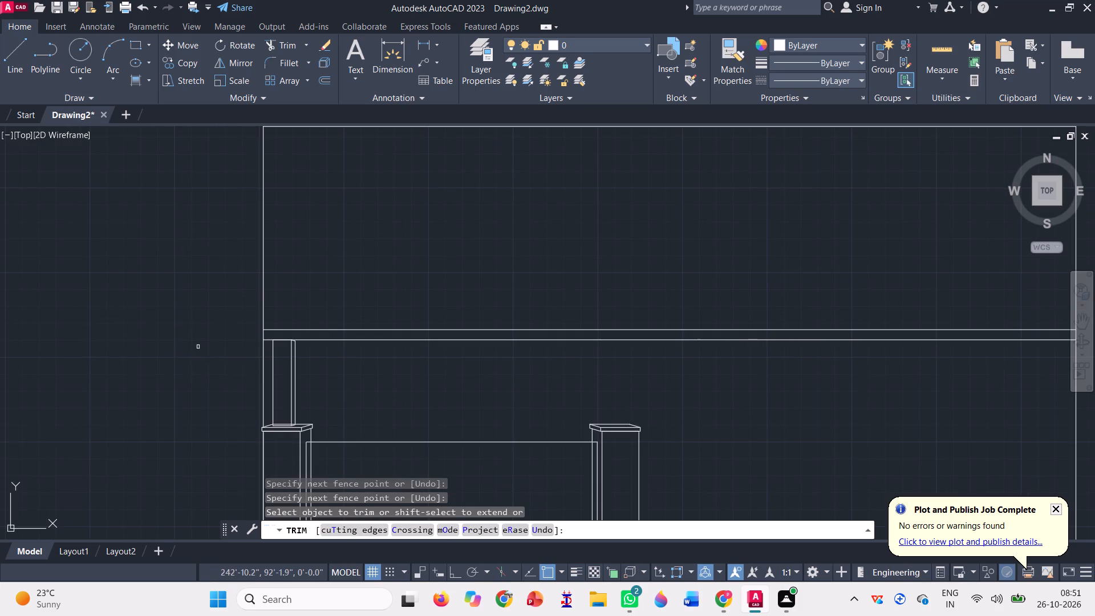
key(Escape)
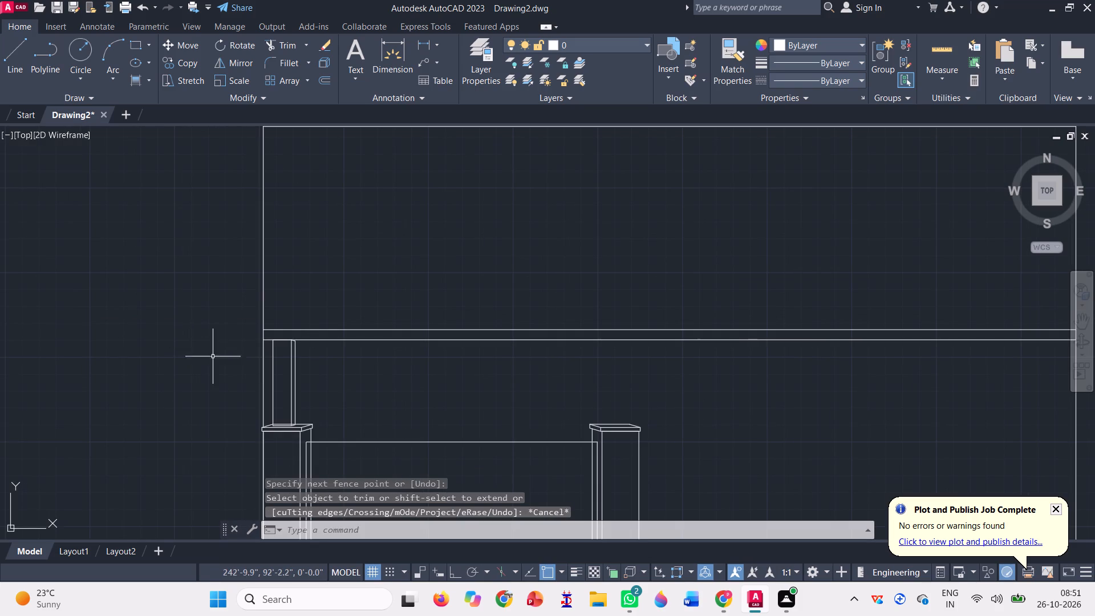
Draw a rectangle about 19' by 1'4" from the outline's side edge at the lowest double line's lower line, spanning above both columns.
scroll(330, 360, up, 1)
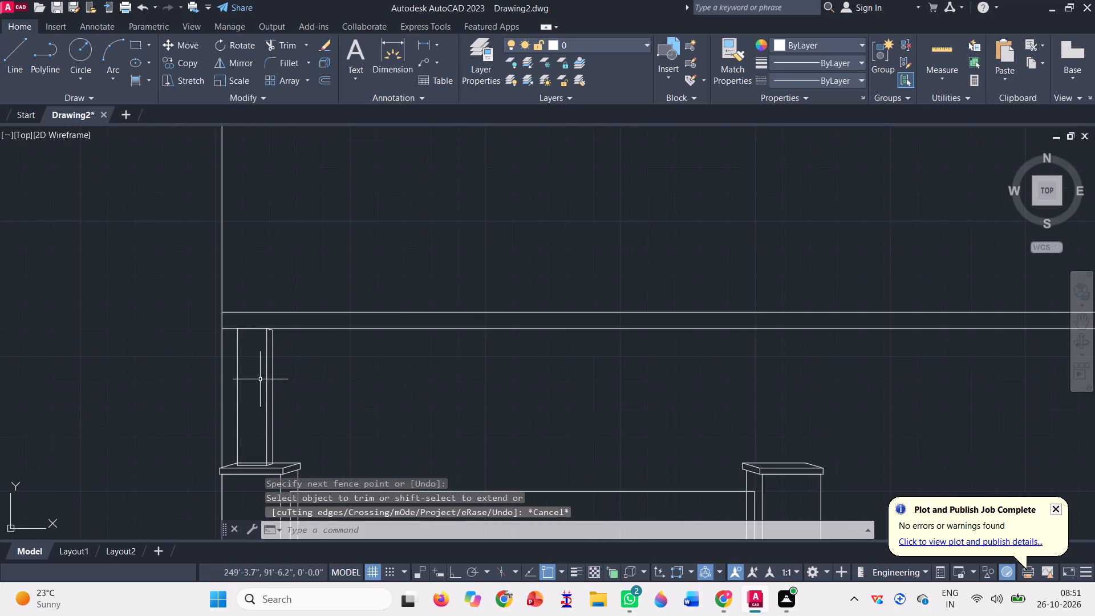
scroll(227, 382, down, 1)
click(133, 45)
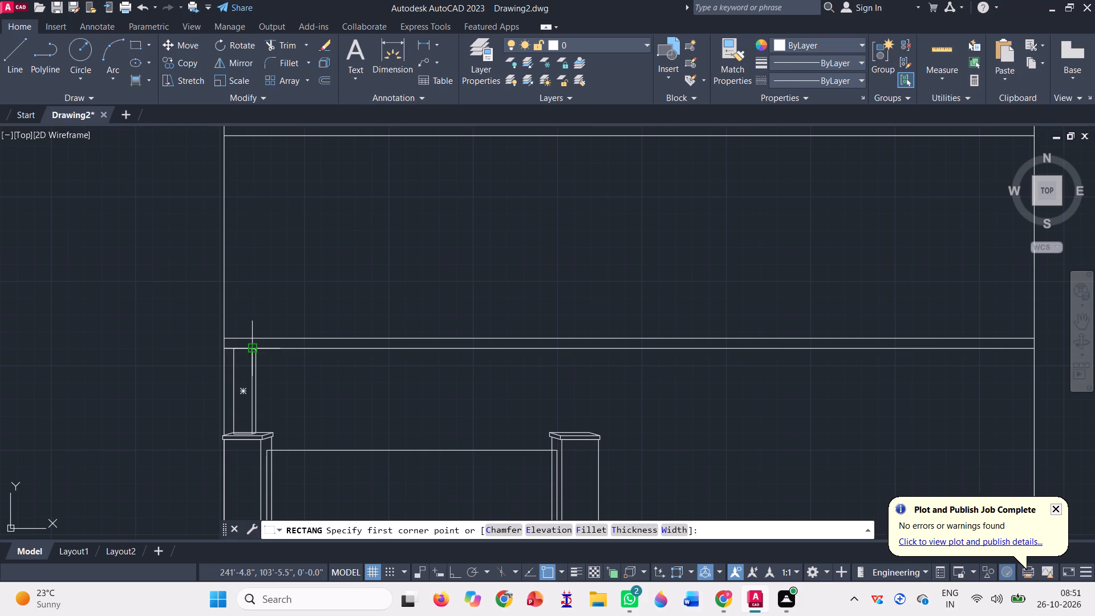
scroll(250, 345, up, 3)
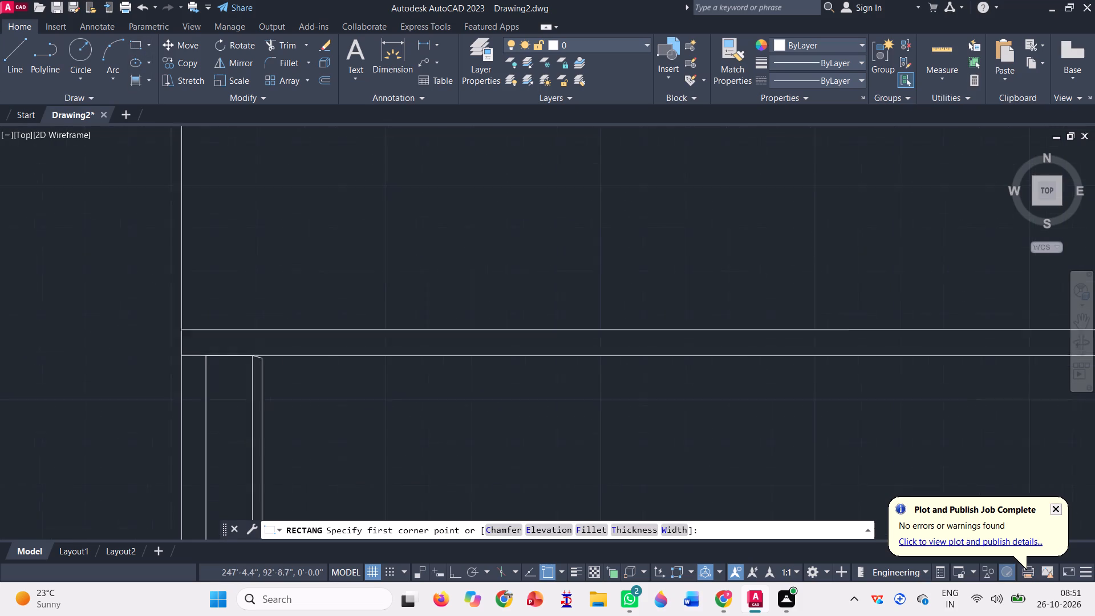
scroll(250, 345, up, 1)
click(75, 371)
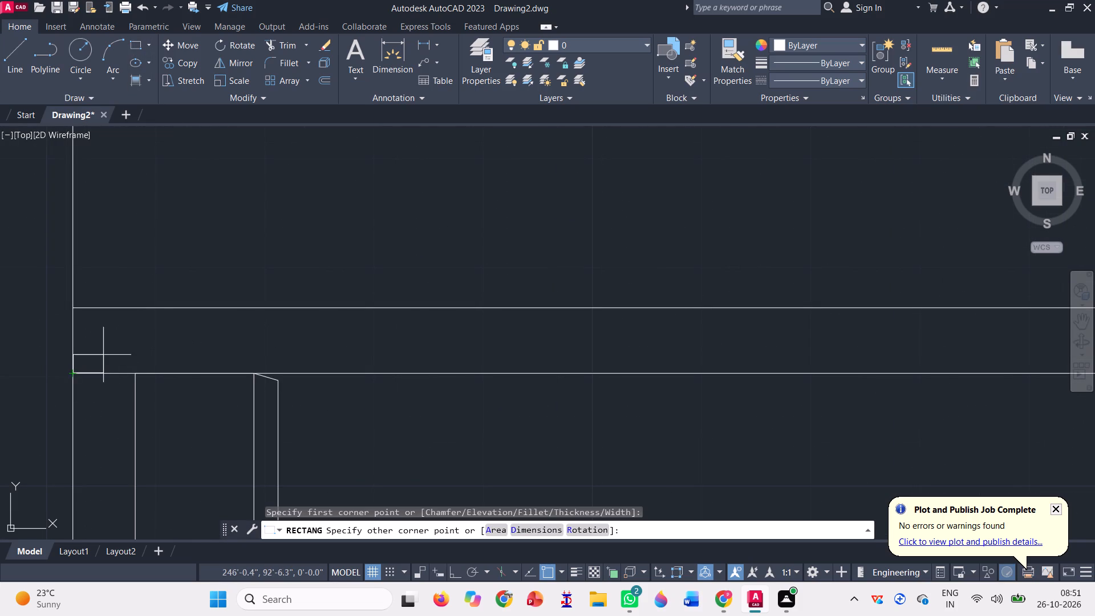
scroll(136, 339, down, 5)
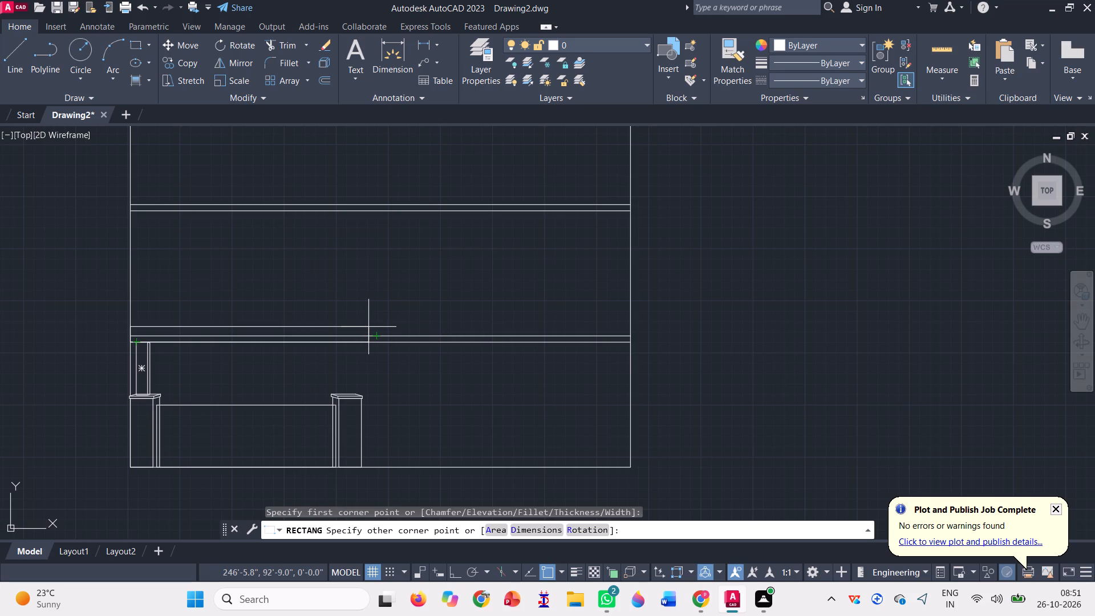
click(368, 326)
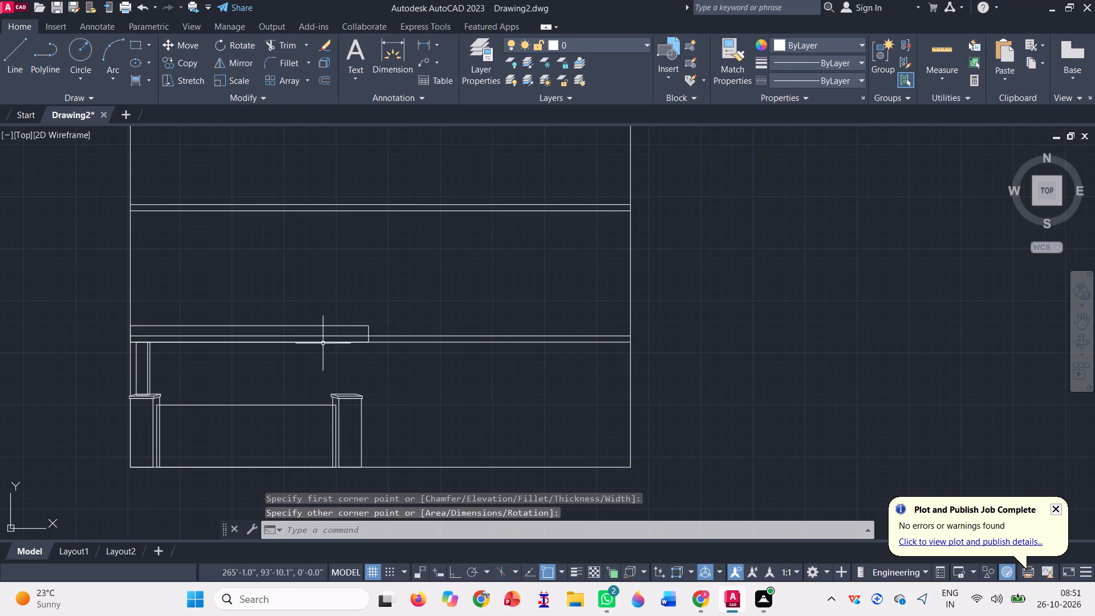
Draw a vertical construction line through the outer bottom corner of the second capped column.
key(x)
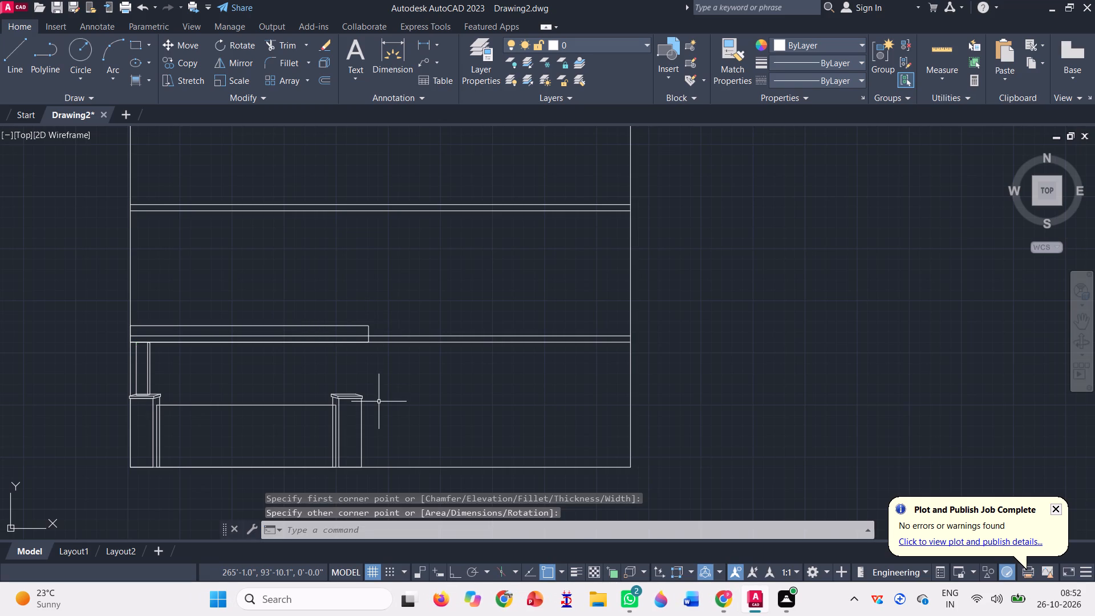
text(l)
key(space)
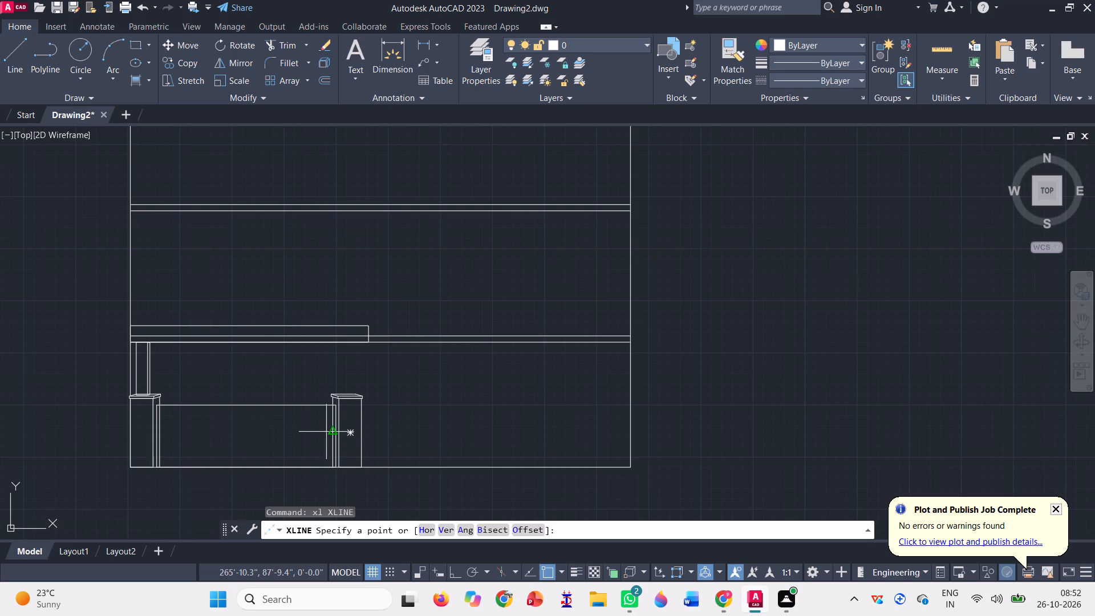
scroll(322, 414, up, 3)
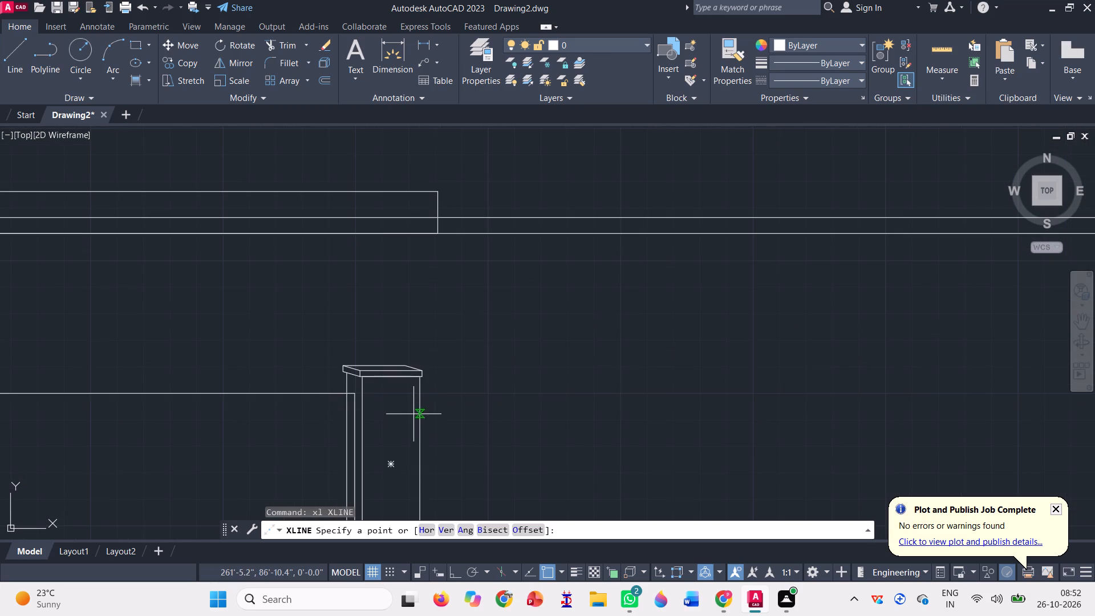
scroll(413, 332, down, 2)
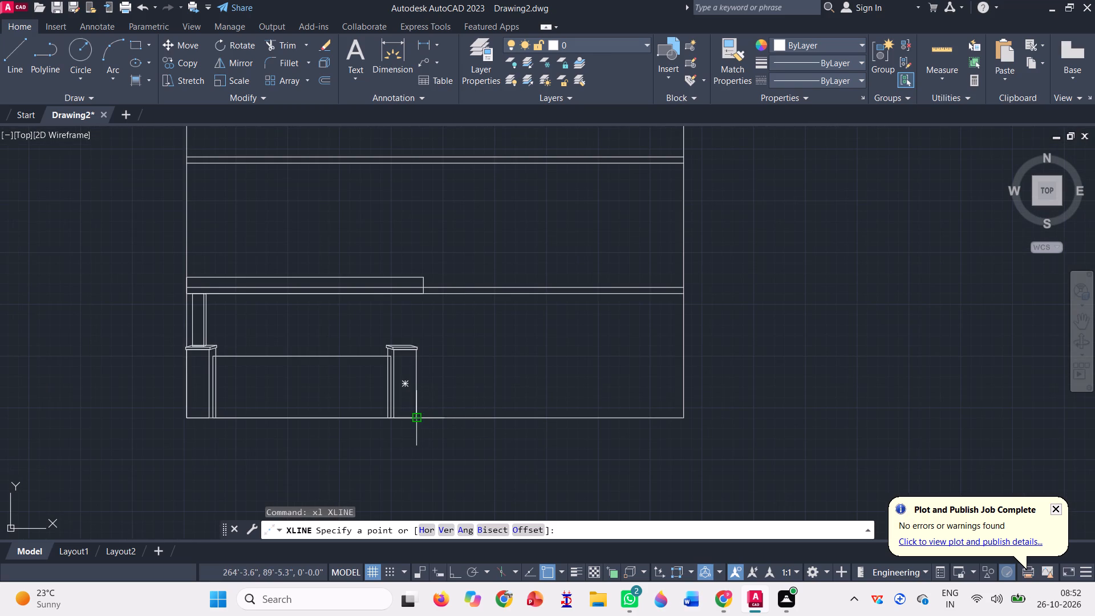
click(420, 420)
click(412, 464)
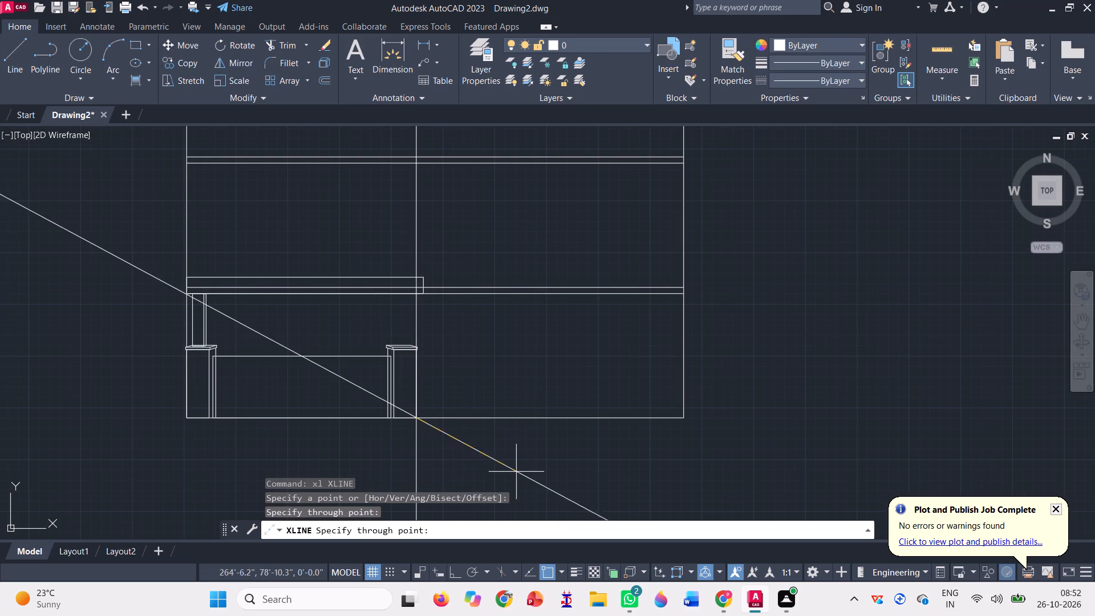
key(space)
Draw a beam rectangle from the construction line's crossing with the lowest double line's lower line to the existing beam's upper corner on the outline's side edge.
scroll(396, 246, up, 3)
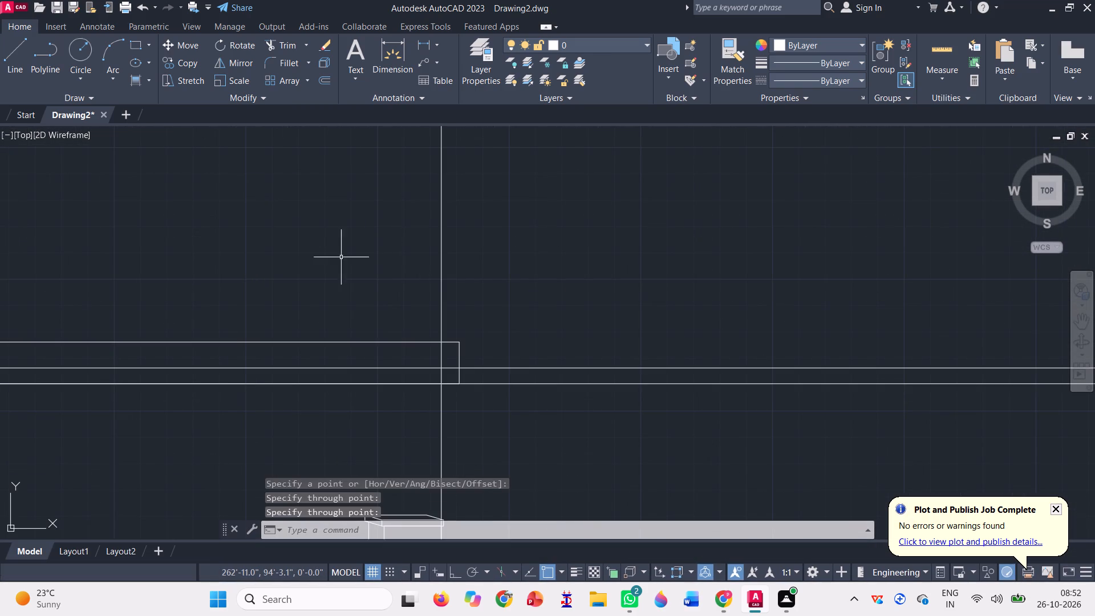
click(133, 42)
scroll(464, 382, down, 2)
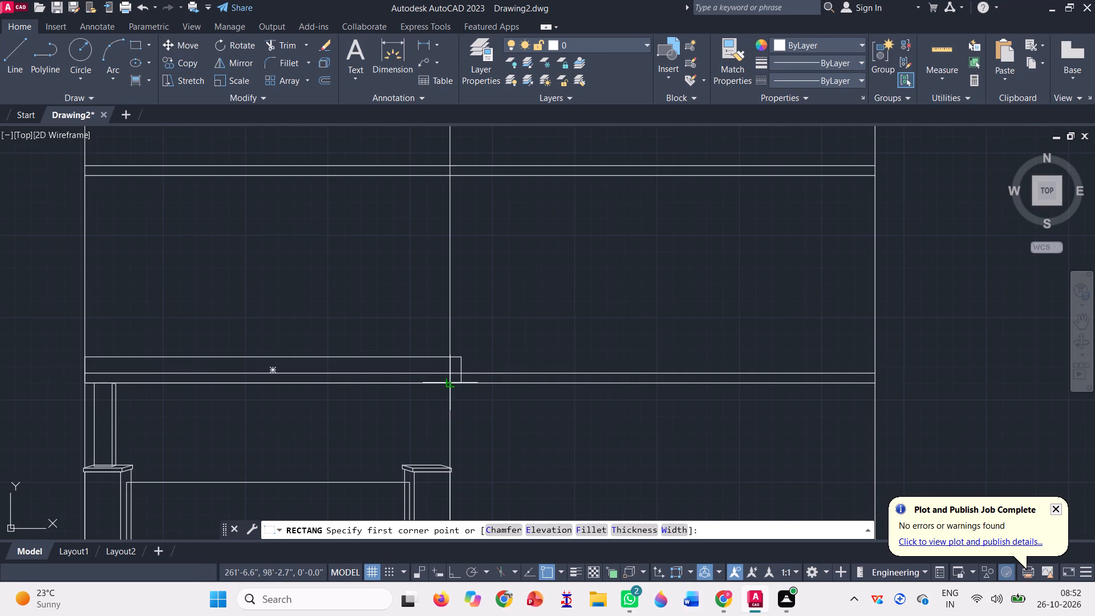
click(449, 384)
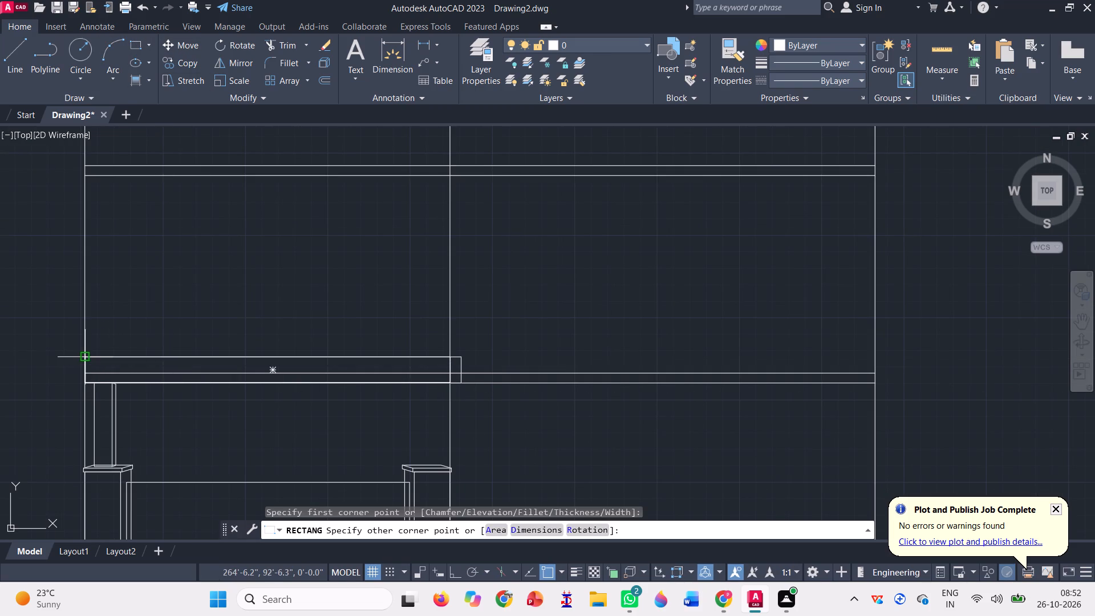
click(87, 356)
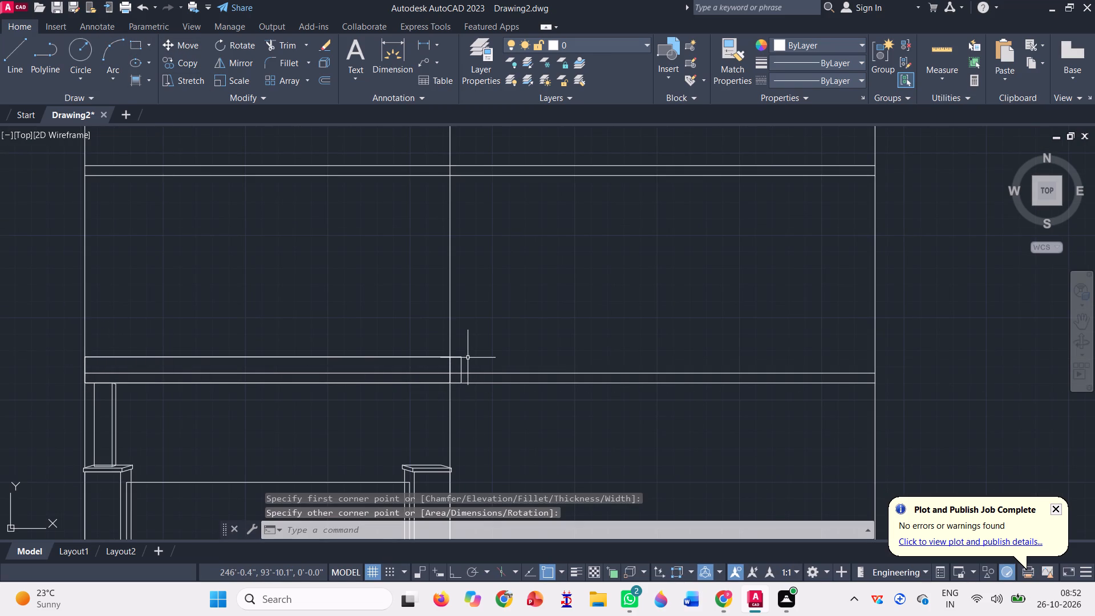
Delete the original beam rectangle that projects past the construction line.
click(465, 358)
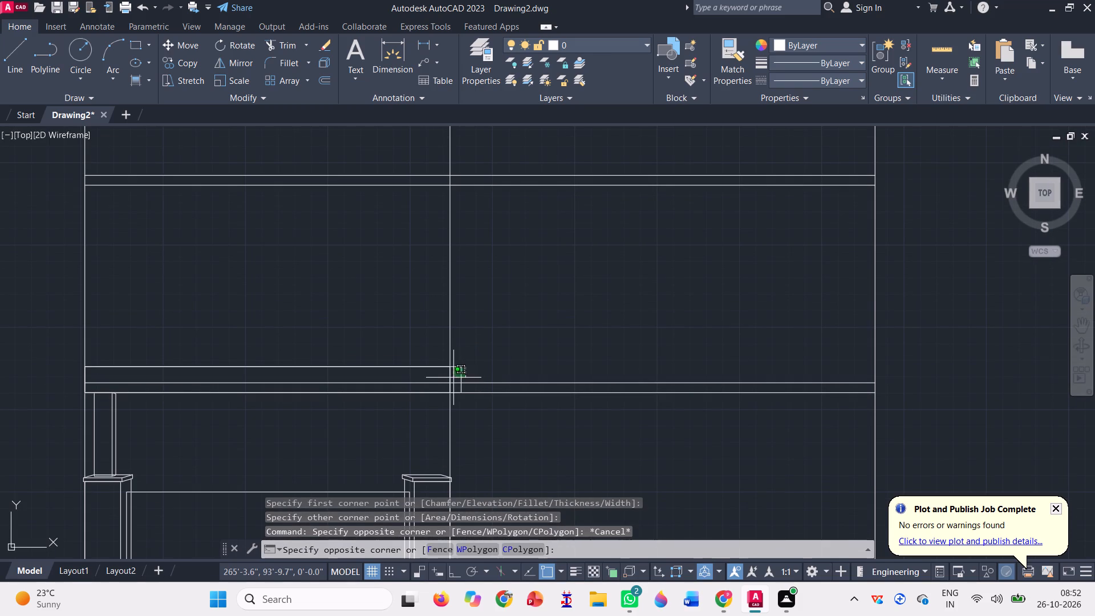
click(455, 378)
key(Delete)
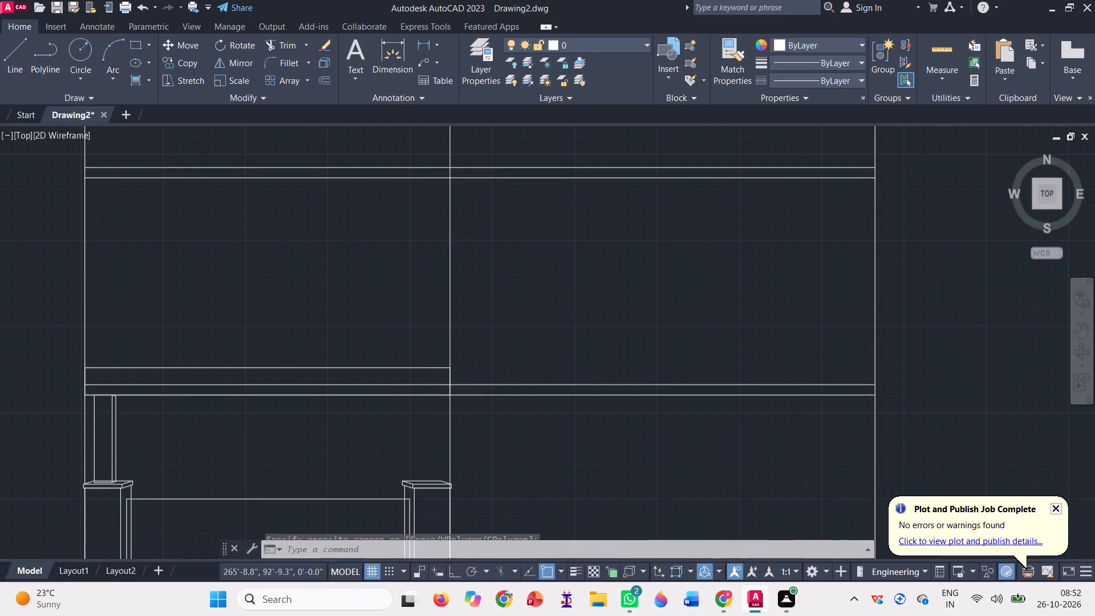
Trim the lowest double line's upper line where it runs inside the beam rectangle.
scroll(403, 382, down, 1)
click(282, 47)
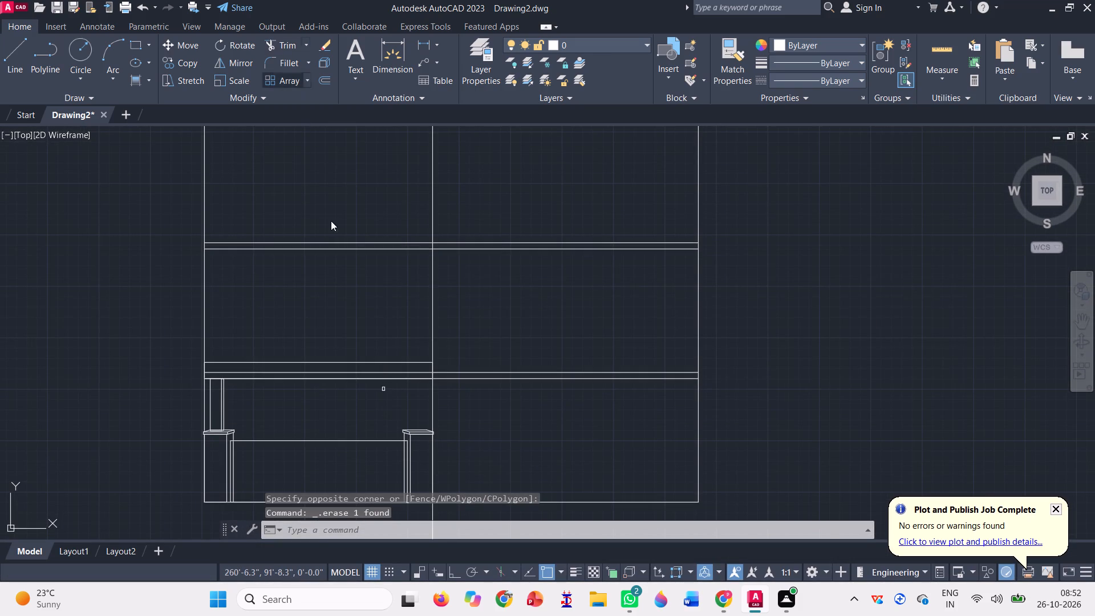
scroll(336, 351, up, 1)
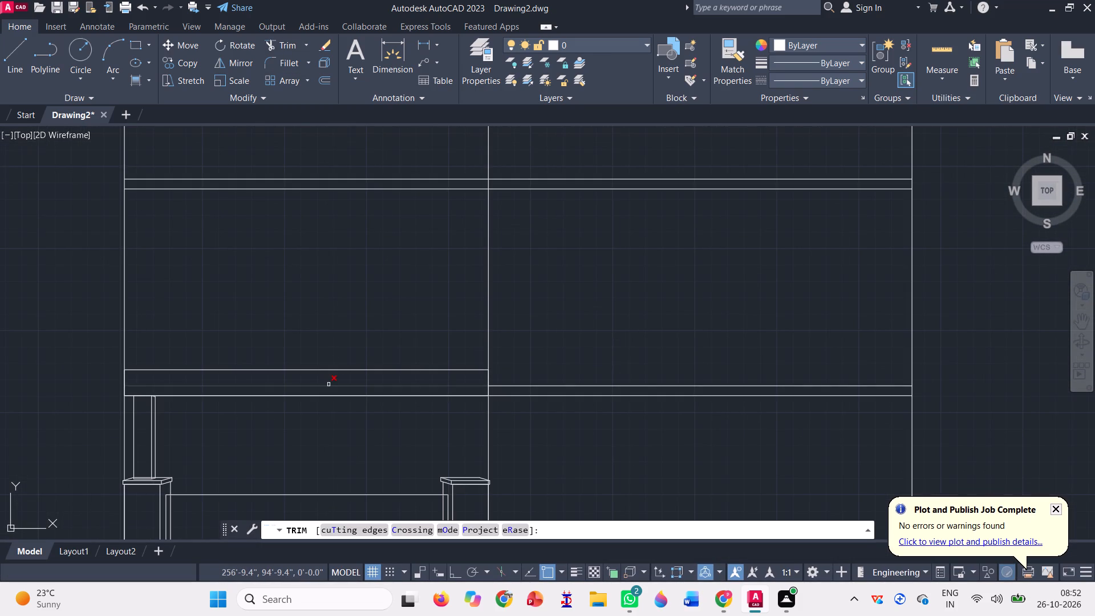
click(328, 384)
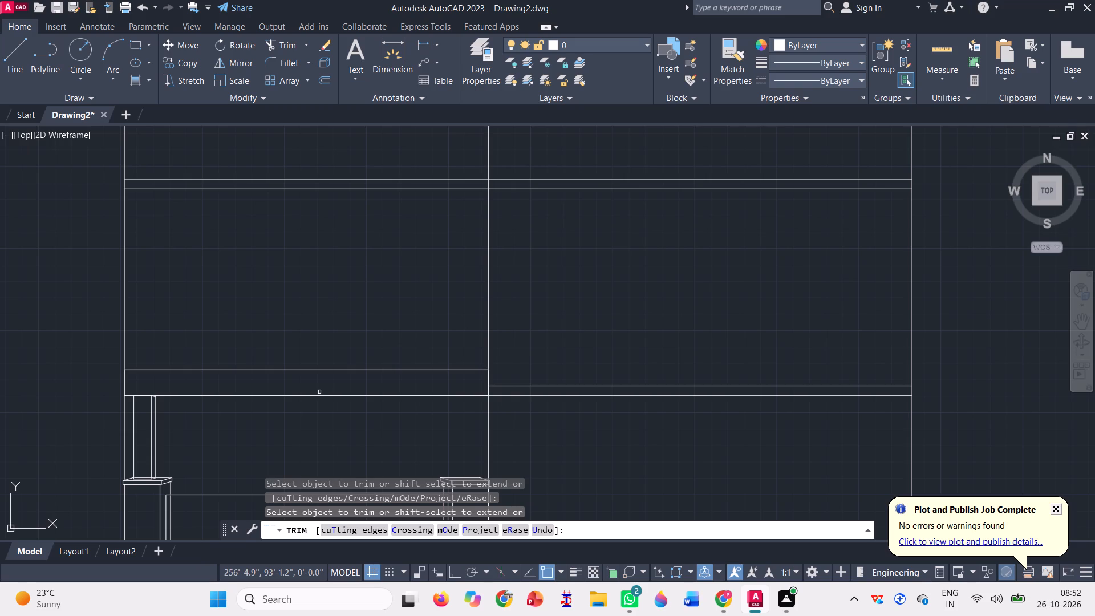
key(Escape)
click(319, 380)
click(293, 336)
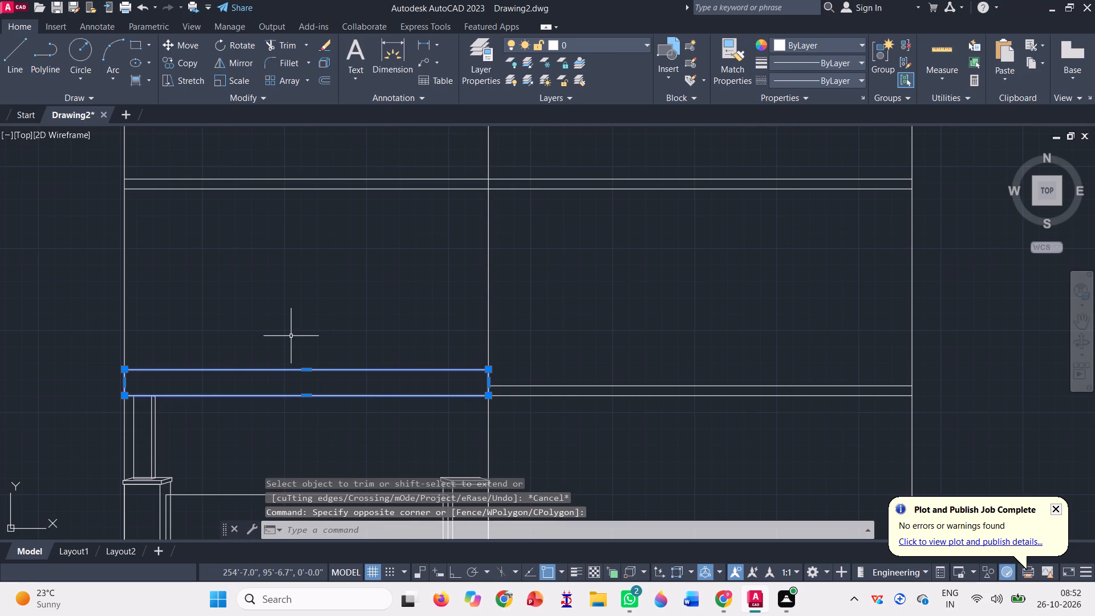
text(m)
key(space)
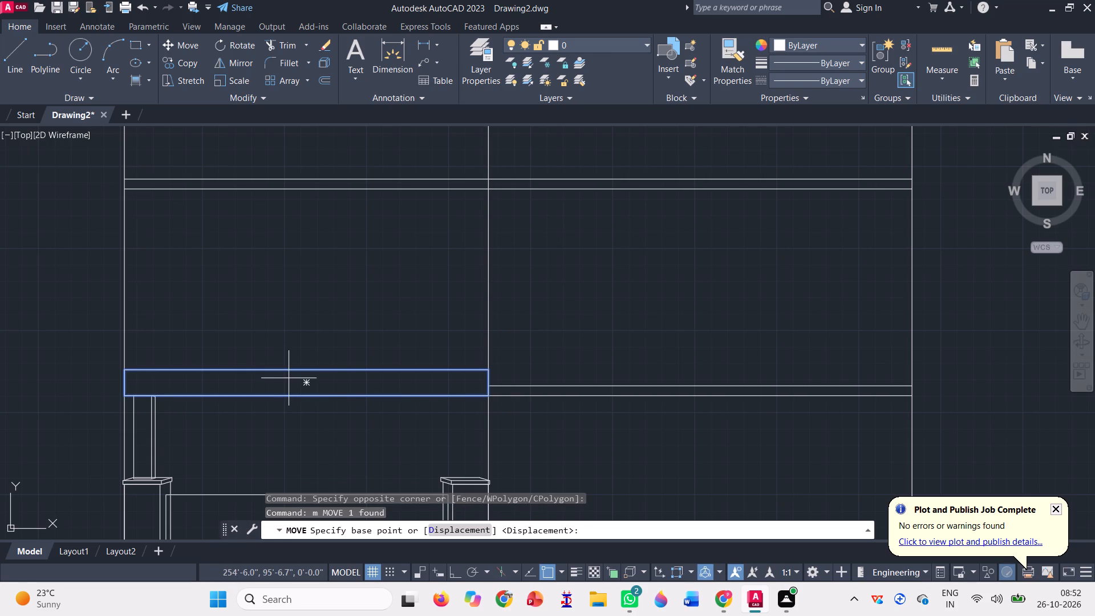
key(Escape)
Trim the outline's side edge between the beam's underside and the column cap, beside the narrow post.
scroll(305, 424, down, 1)
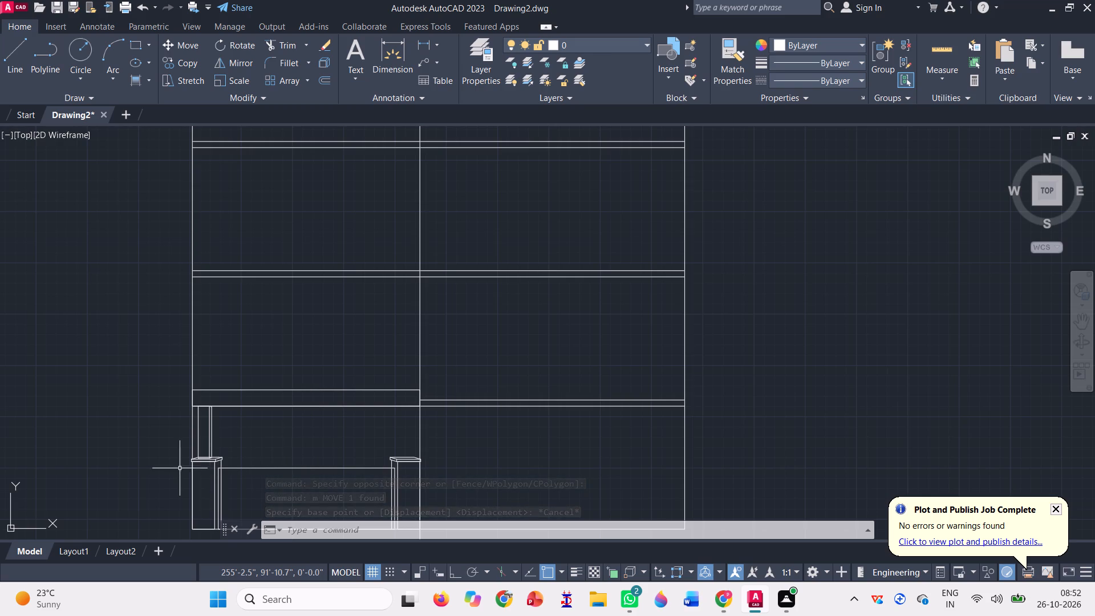
click(268, 43)
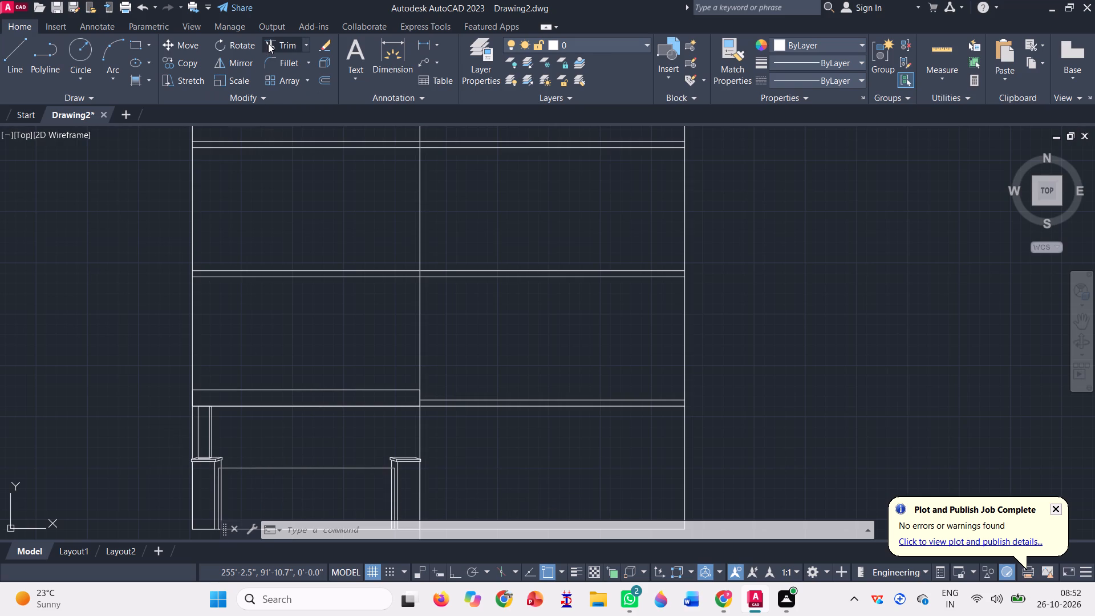
scroll(194, 425, up, 2)
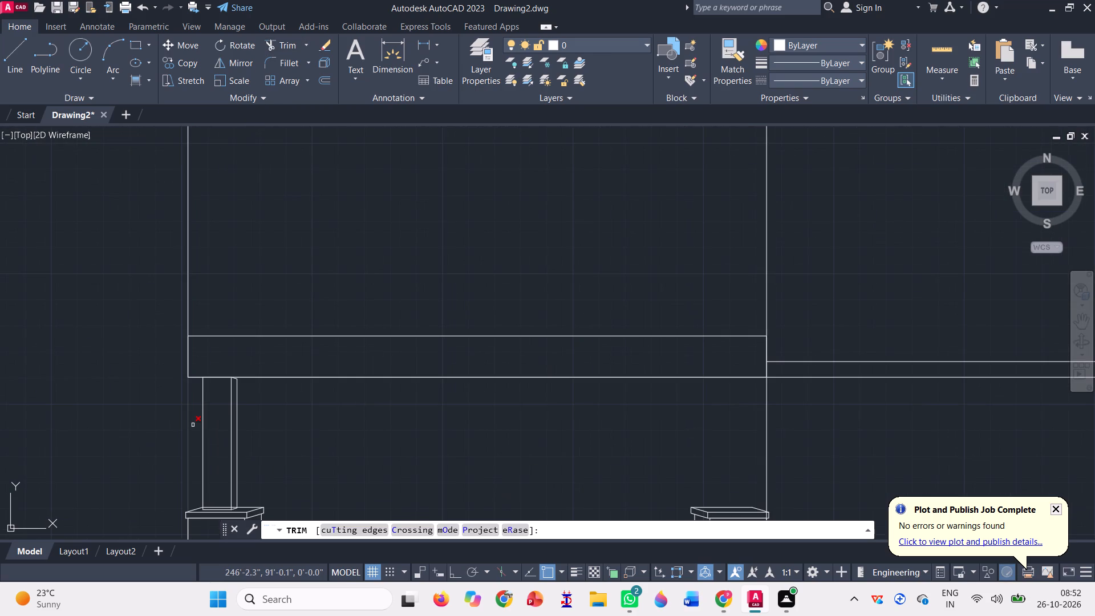
click(189, 425)
scroll(185, 465, down, 1)
scroll(236, 444, down, 1)
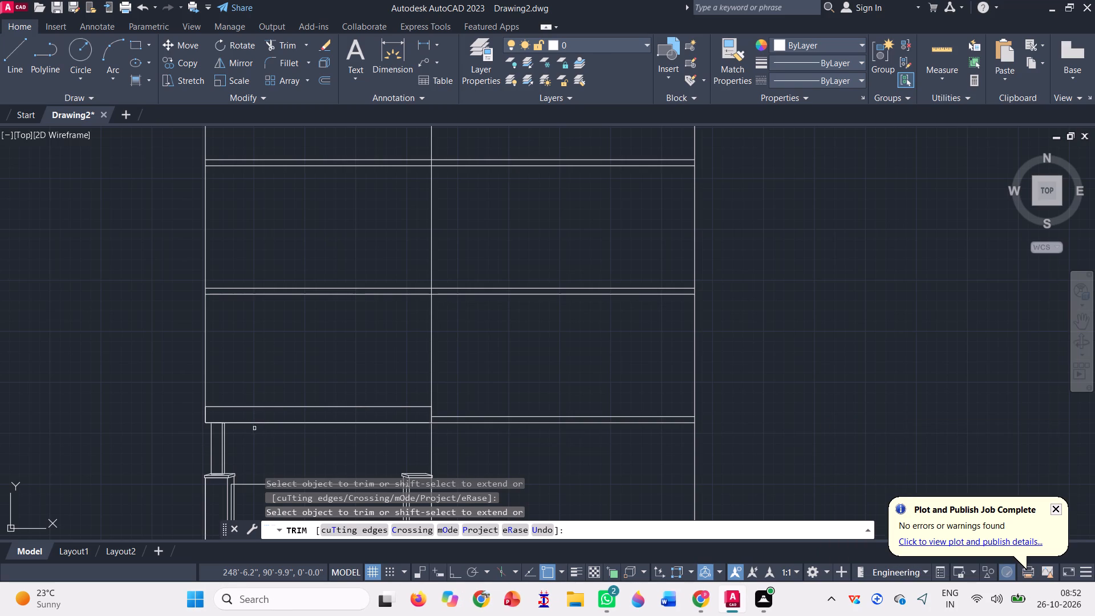
key(Escape)
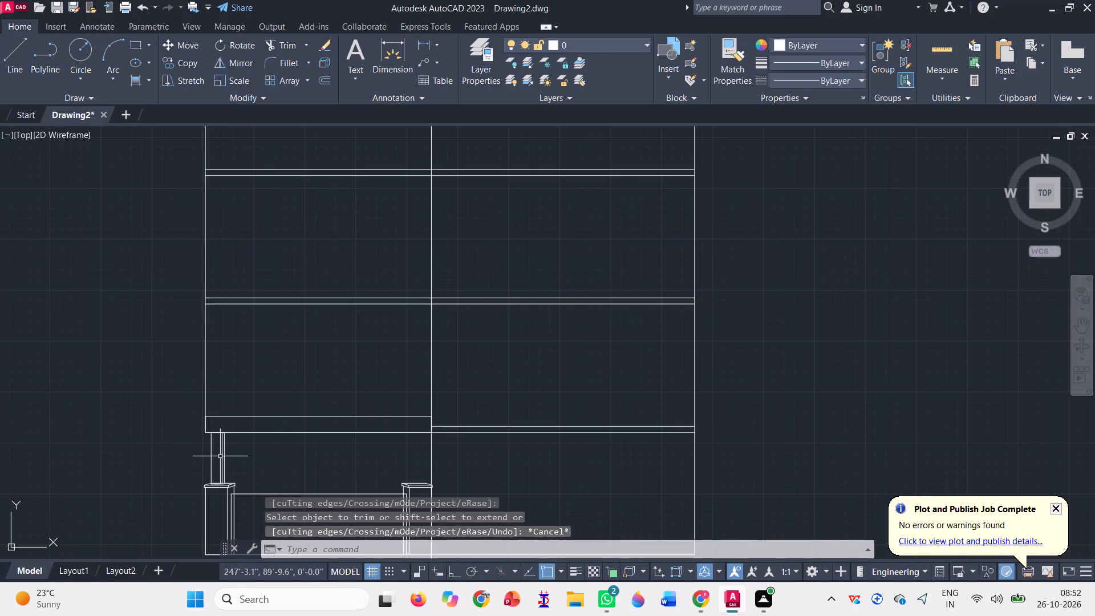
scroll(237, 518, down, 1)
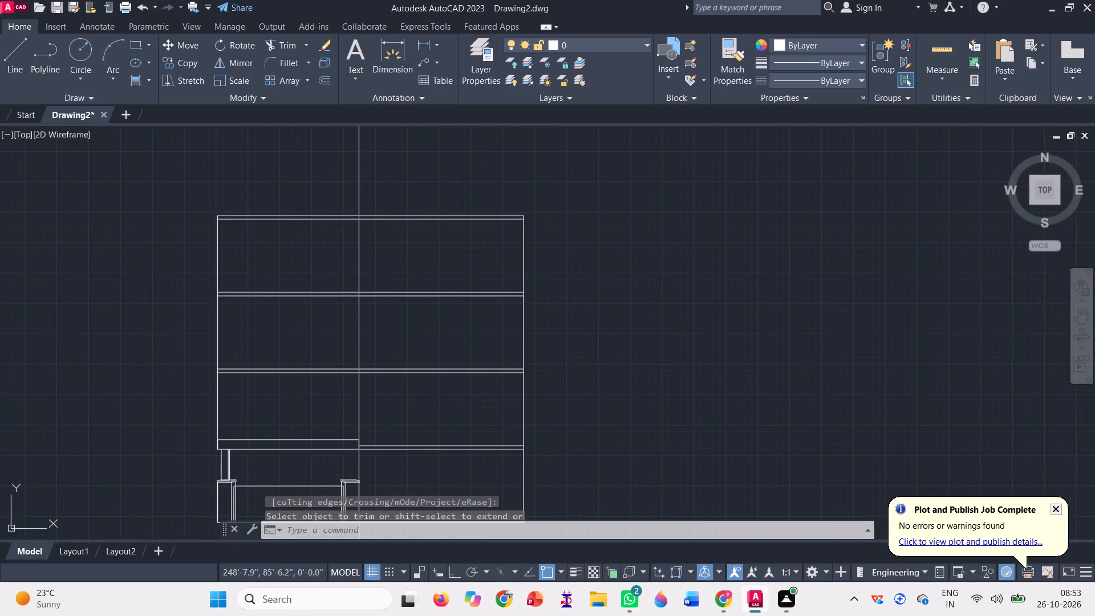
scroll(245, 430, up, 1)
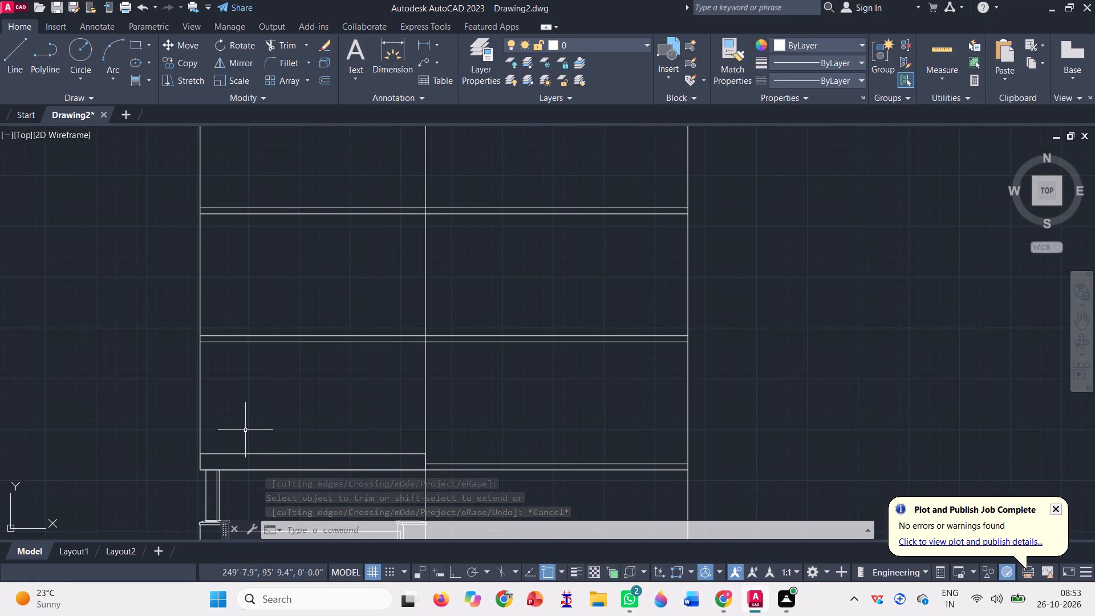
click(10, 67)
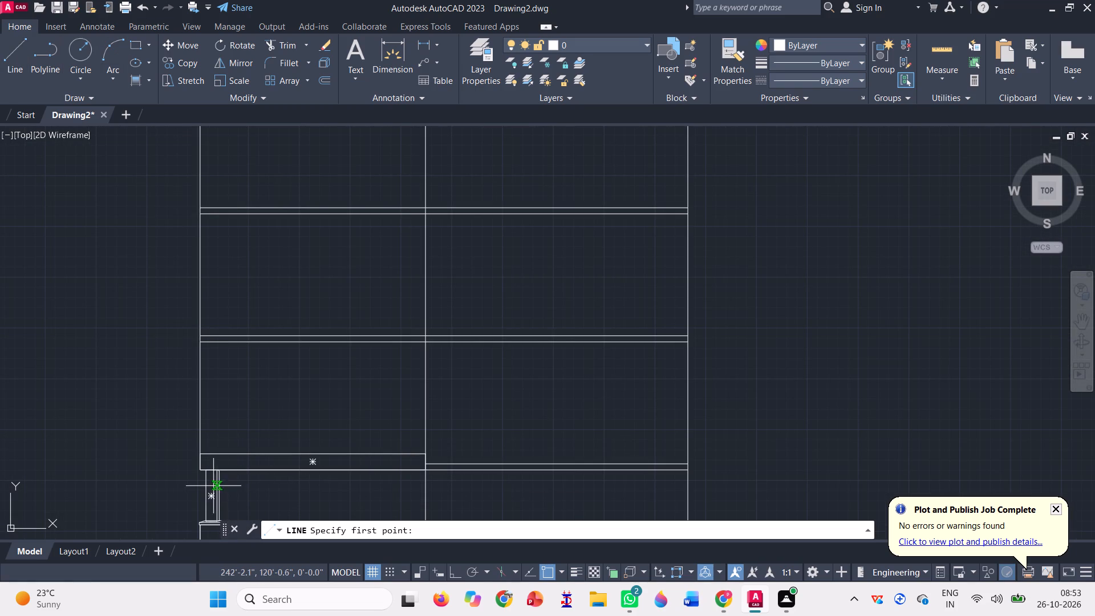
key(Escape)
Draw a vertical construction line through the narrow post's outer top corner, with Ortho on.
scroll(275, 445, down, 1)
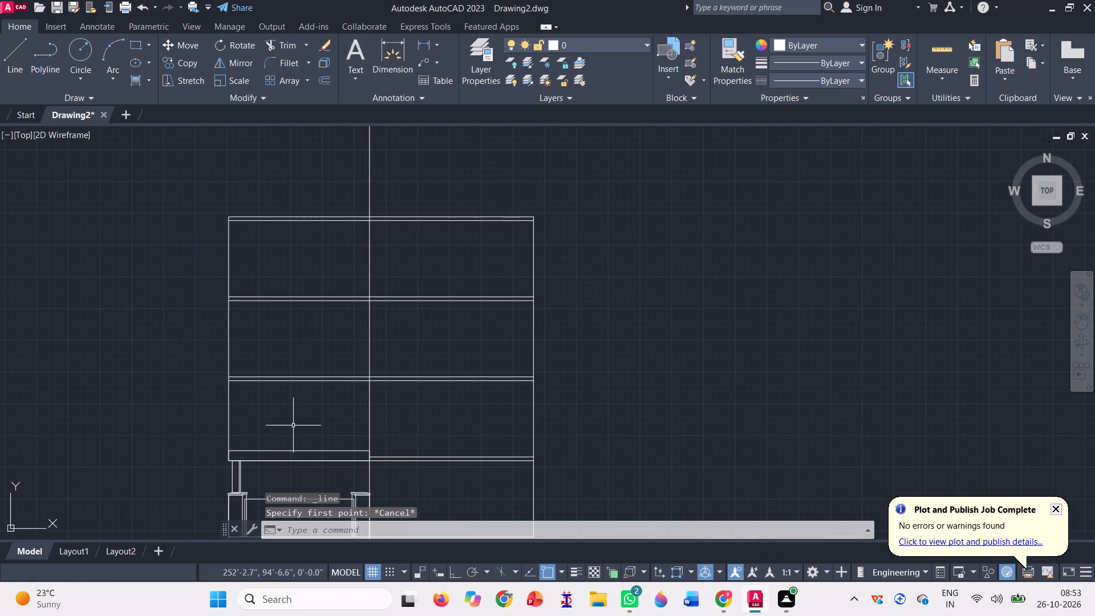
key(x)
text(l)
key(space)
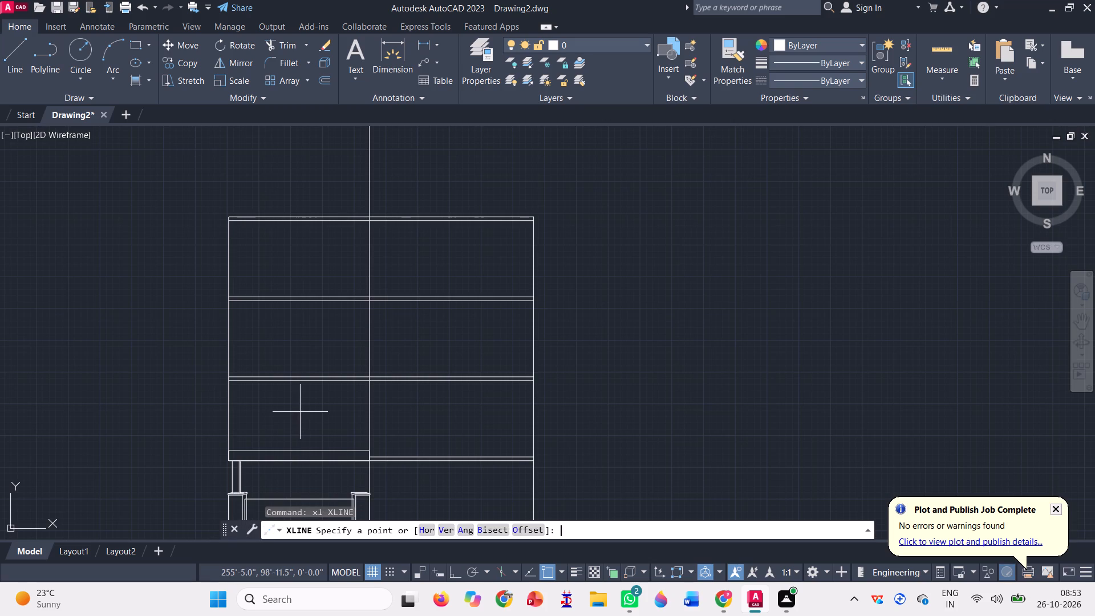
scroll(240, 473, up, 3)
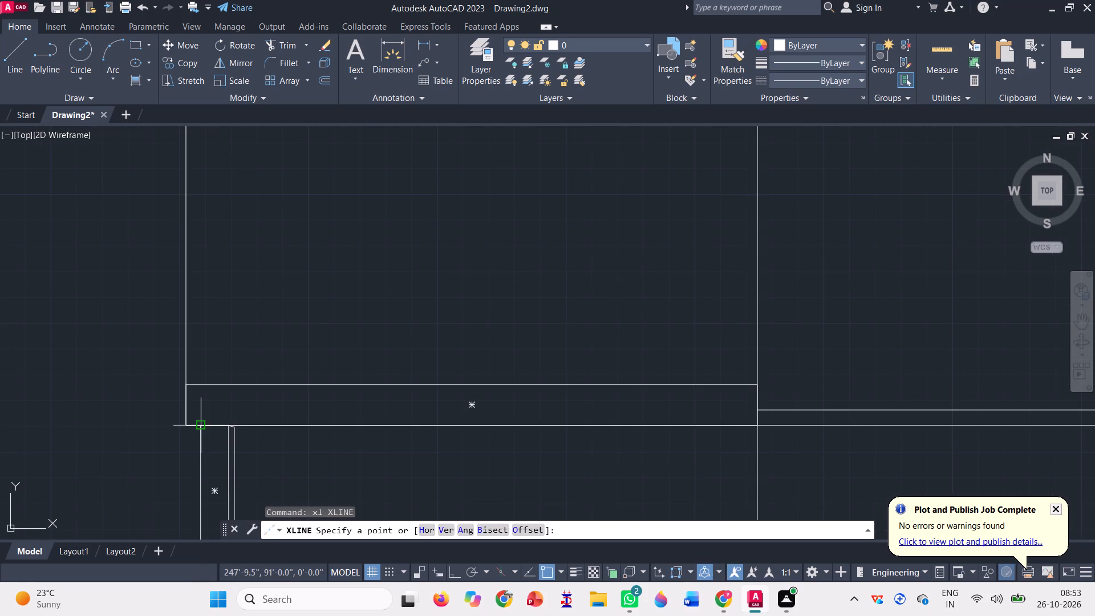
click(201, 426)
scroll(198, 470, down, 1)
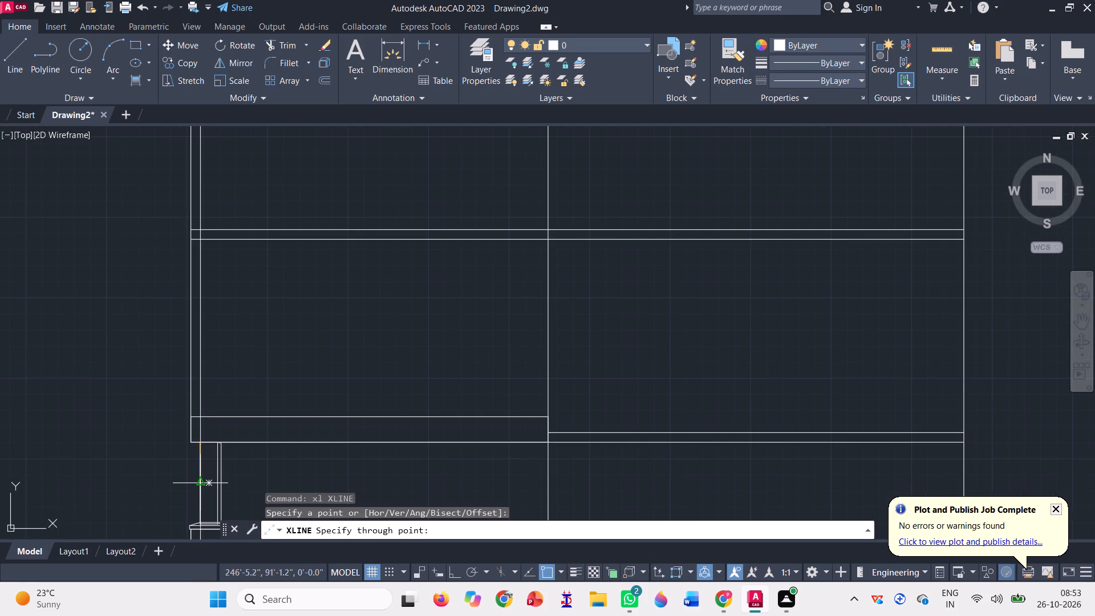
key(F8)
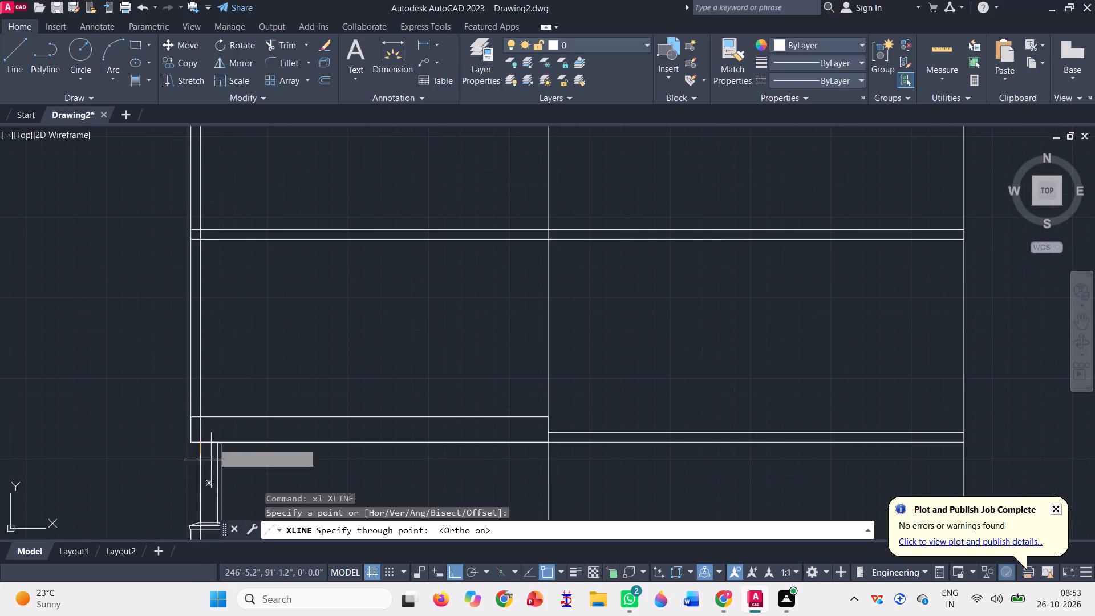
click(201, 300)
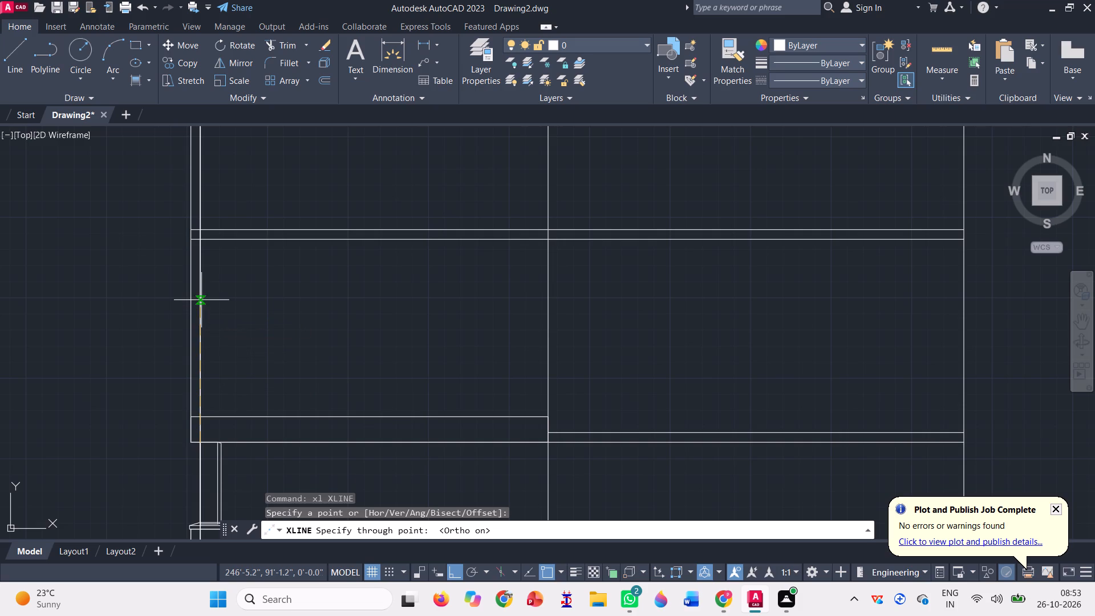
key(space)
Draw a vertical construction line through the top corner of the narrow post's front face, where its sloped edge meets the beam.
text(xl)
key(space)
scroll(216, 459, up, 3)
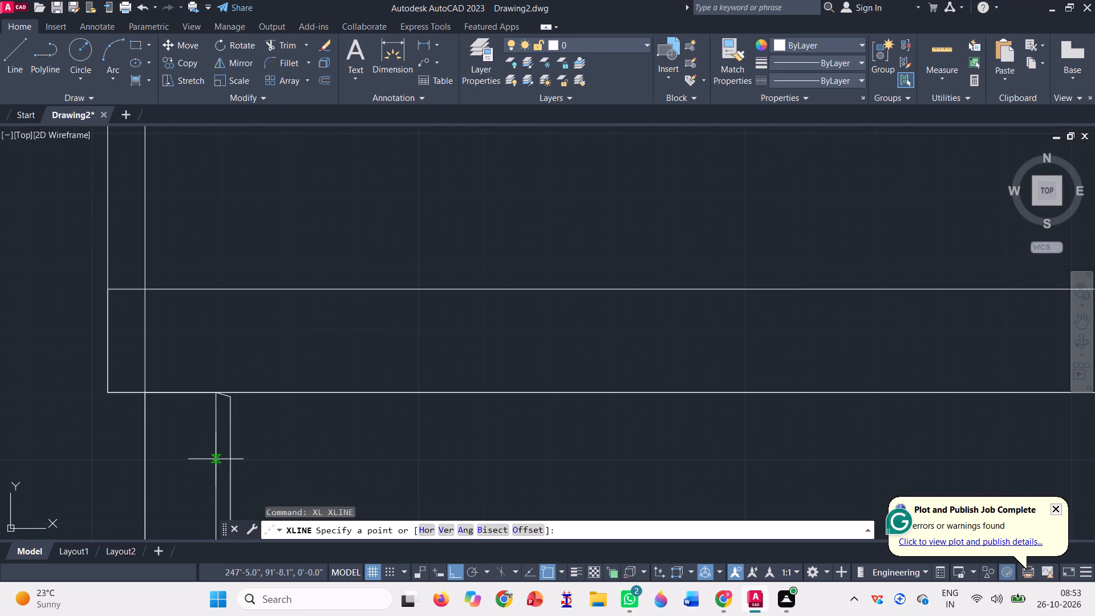
click(216, 389)
scroll(201, 447, down, 1)
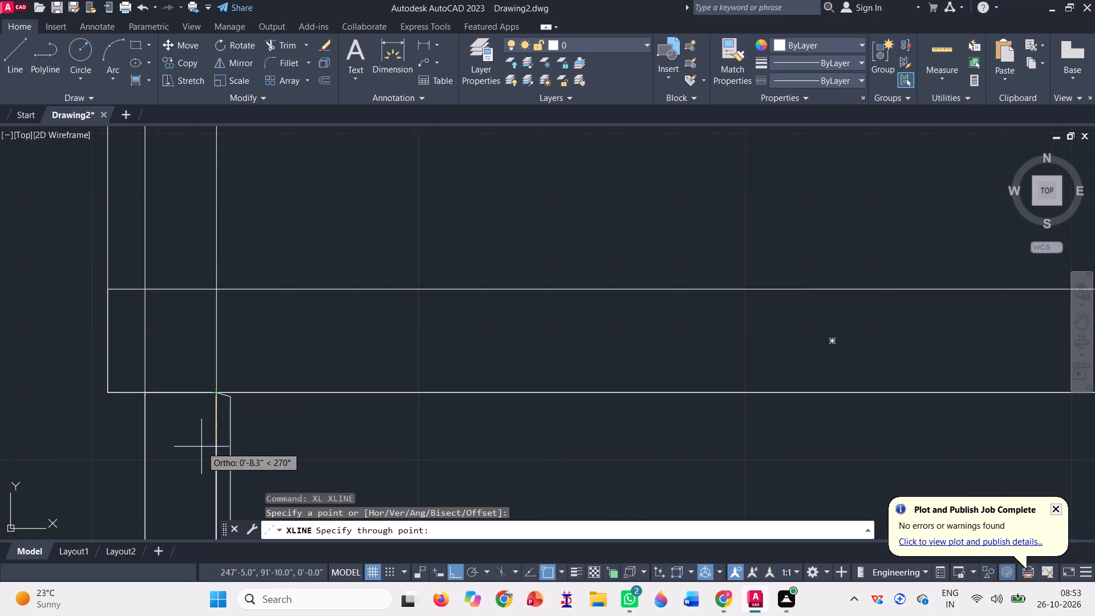
scroll(201, 447, down, 1)
click(220, 296)
scroll(226, 355, down, 2)
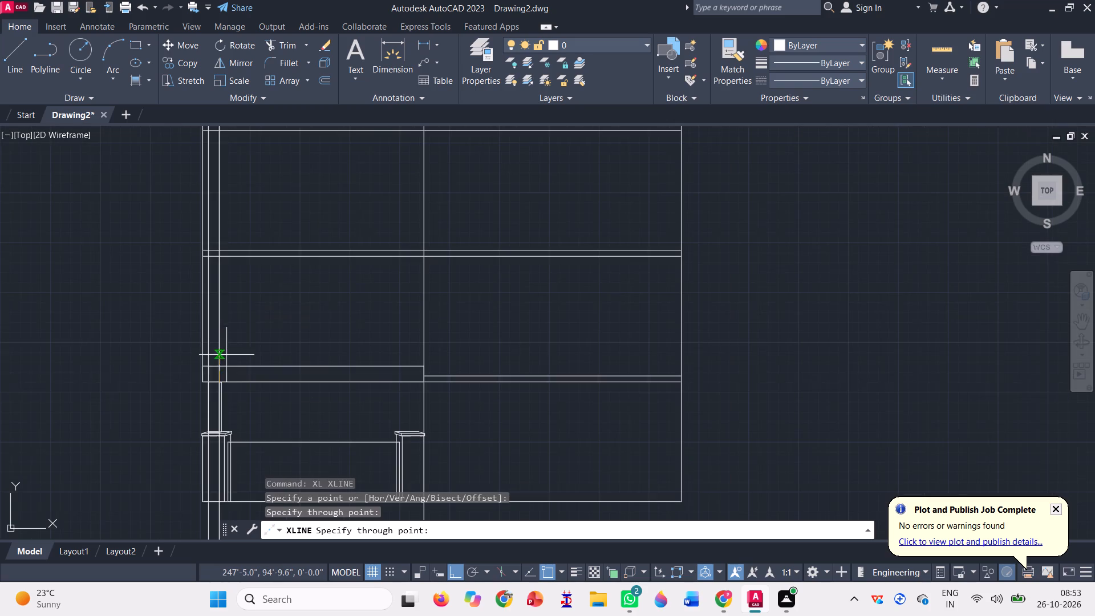
key(space)
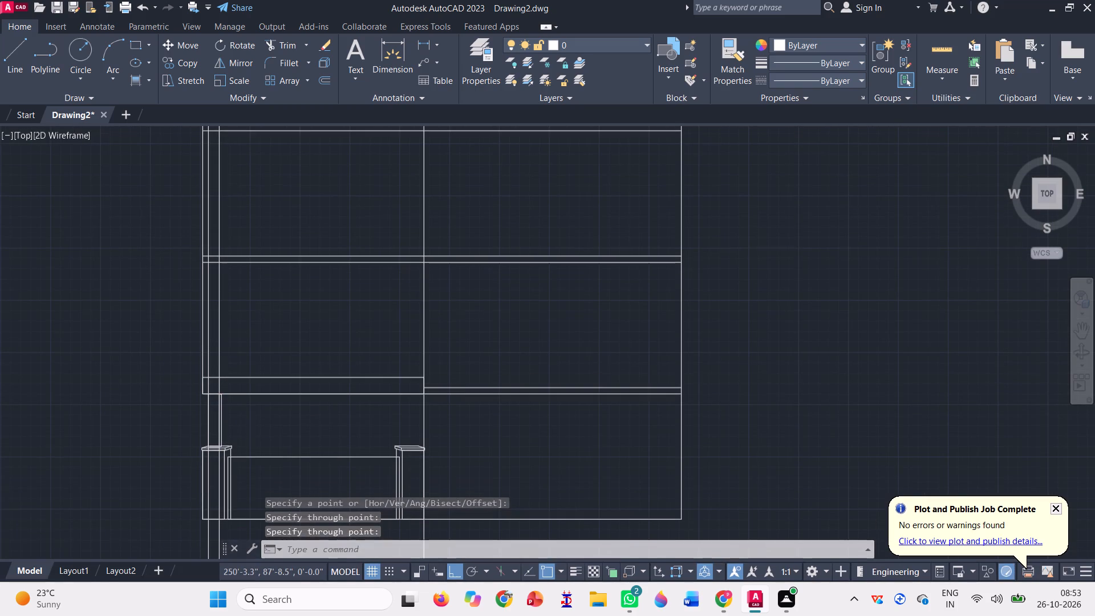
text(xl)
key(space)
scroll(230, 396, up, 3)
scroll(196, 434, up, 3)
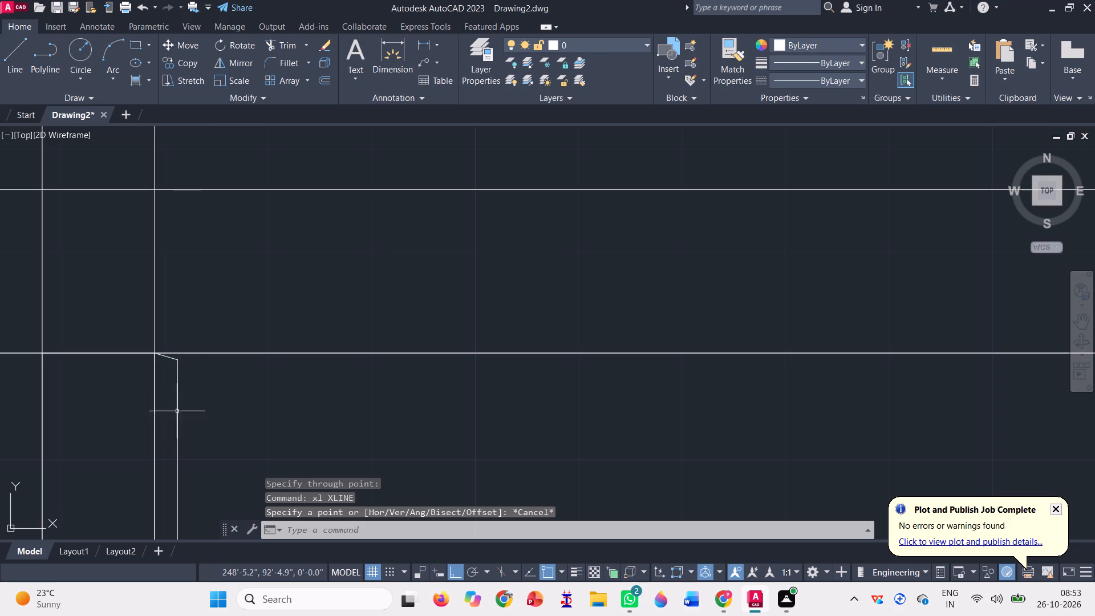
Draw a vertical construction line through the lower end of the sloped edge at the top of the narrow post.
key(x)
text(l)
key(space)
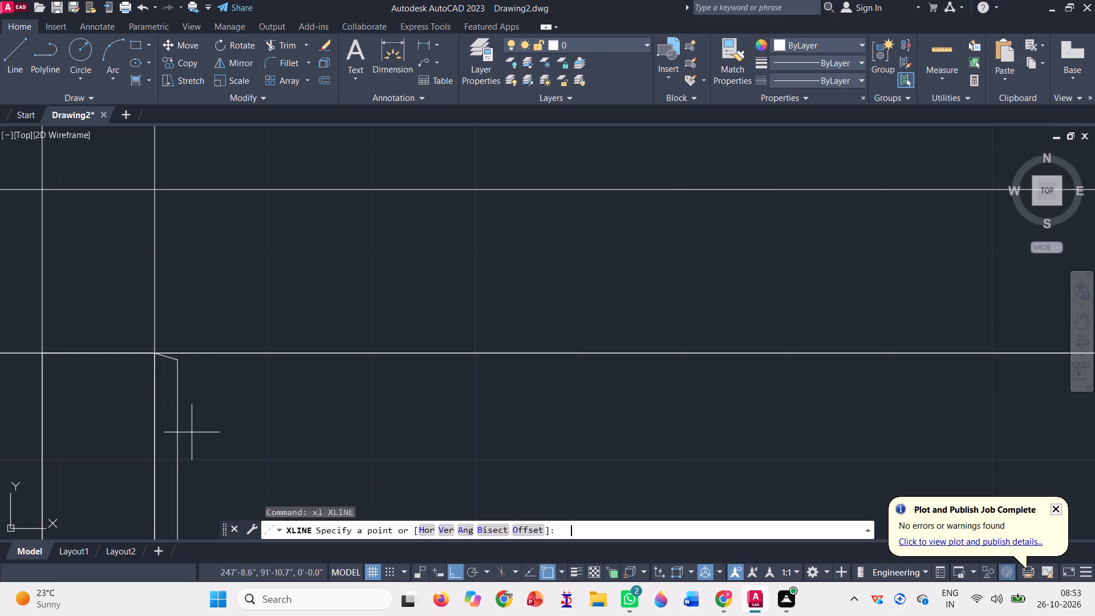
click(175, 359)
scroll(192, 436, down, 2)
click(202, 271)
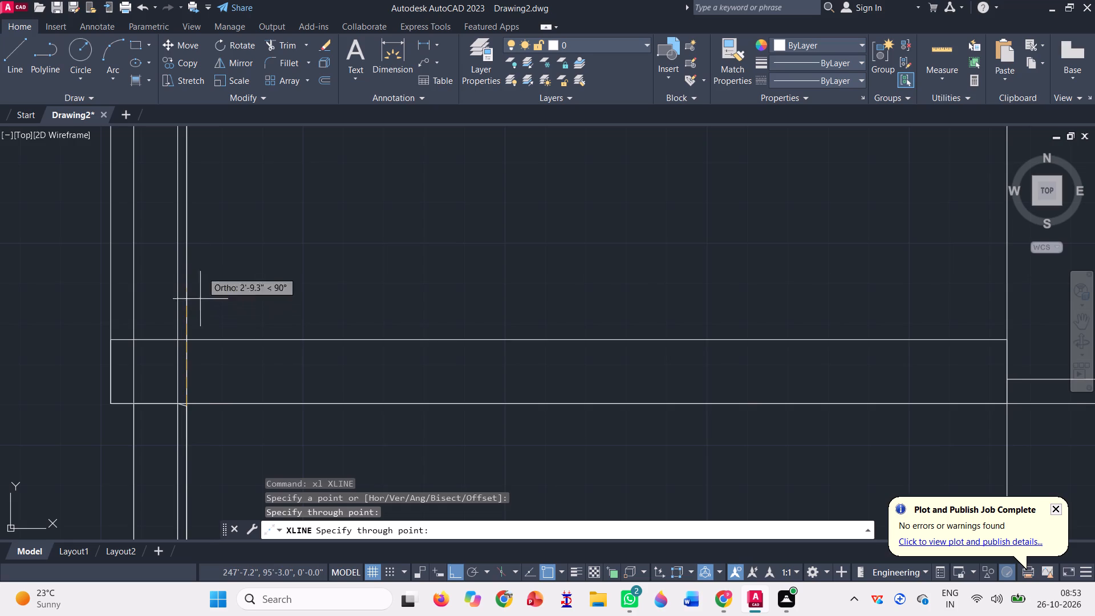
scroll(209, 436, down, 3)
key(space)
Draw an upper post rectangle between the first two construction lines, from the double line above down to the beam's top edge.
scroll(190, 340, up, 1)
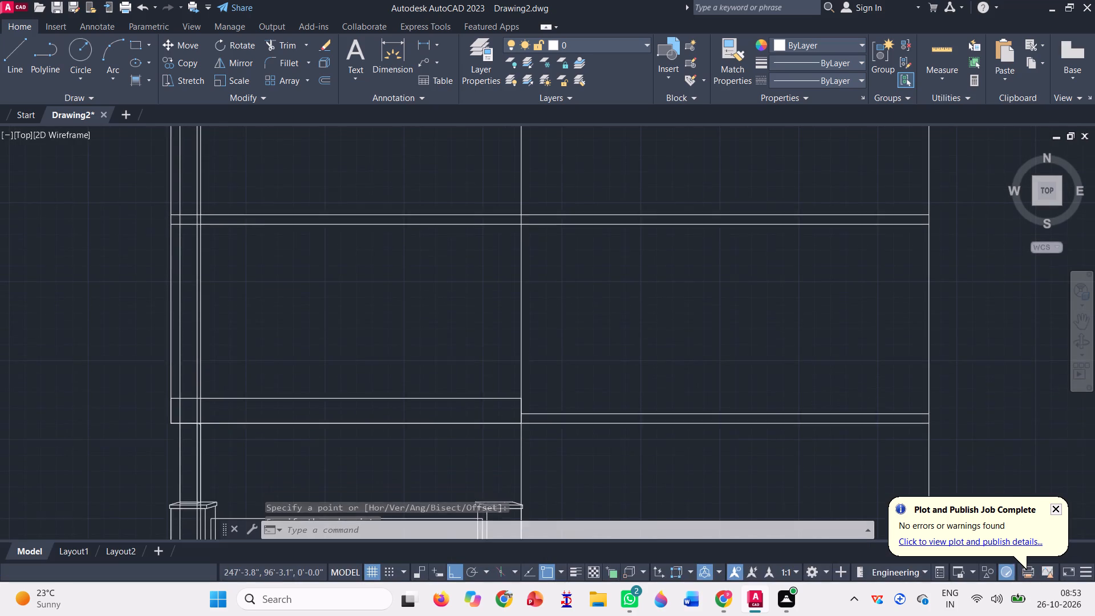
click(131, 42)
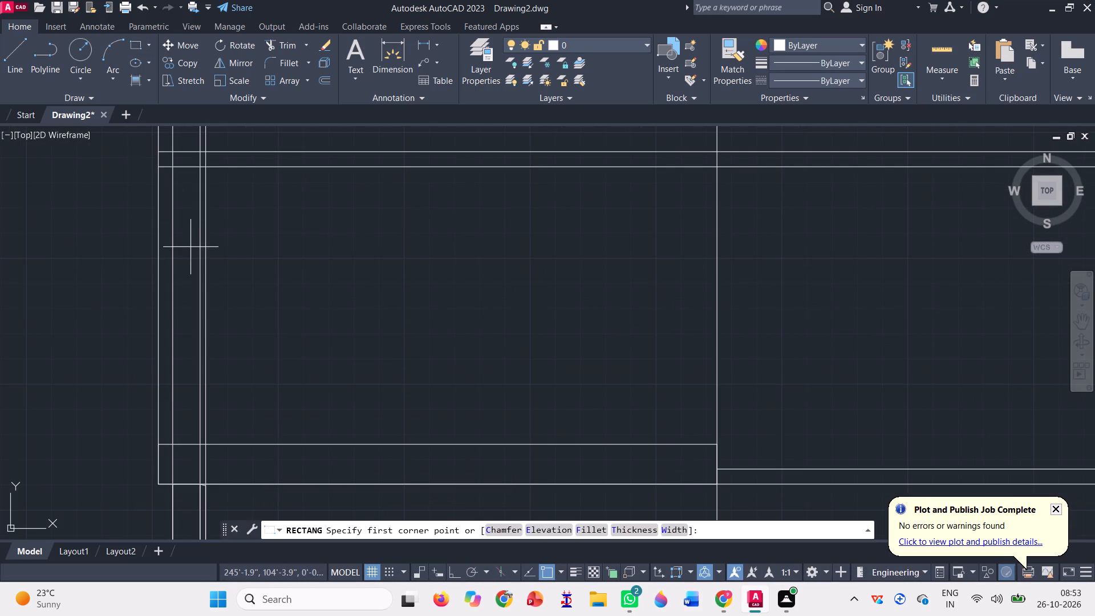
click(172, 164)
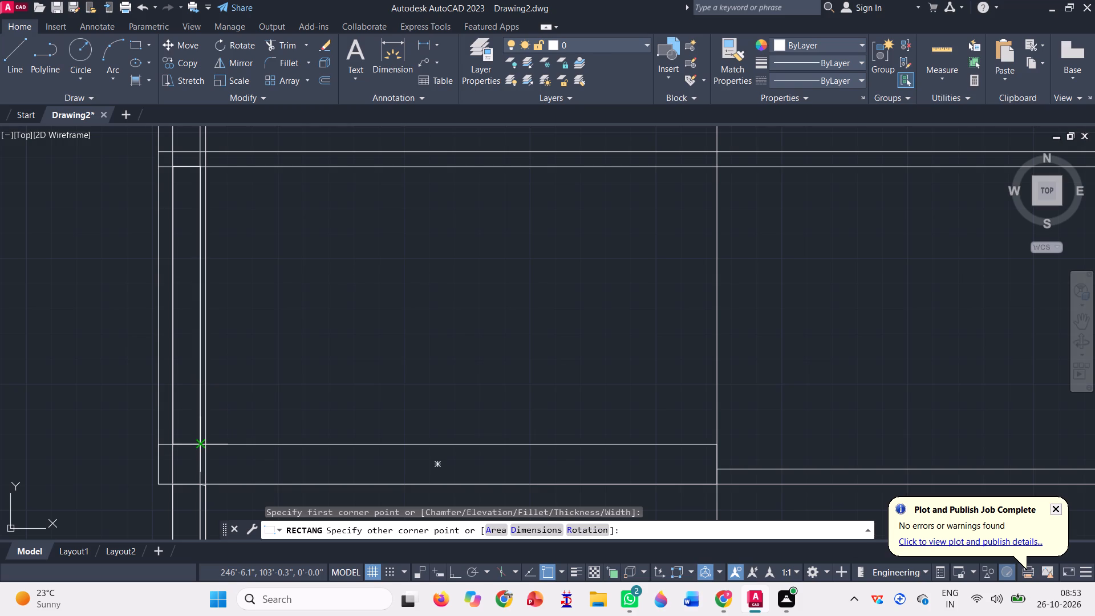
click(198, 444)
Copy the lower post's sloped top edge onto the upper post's top corner, using its upper end as base point.
scroll(204, 475, down, 2)
scroll(212, 429, up, 2)
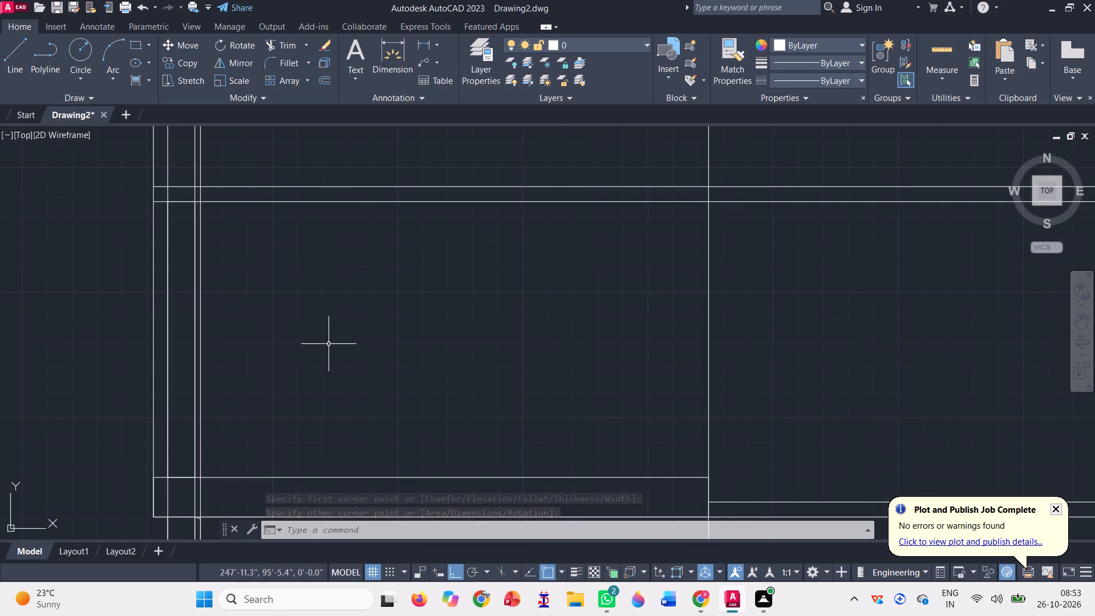
scroll(278, 387, down, 3)
scroll(273, 456, up, 3)
scroll(217, 321, up, 3)
scroll(168, 270, up, 4)
click(314, 304)
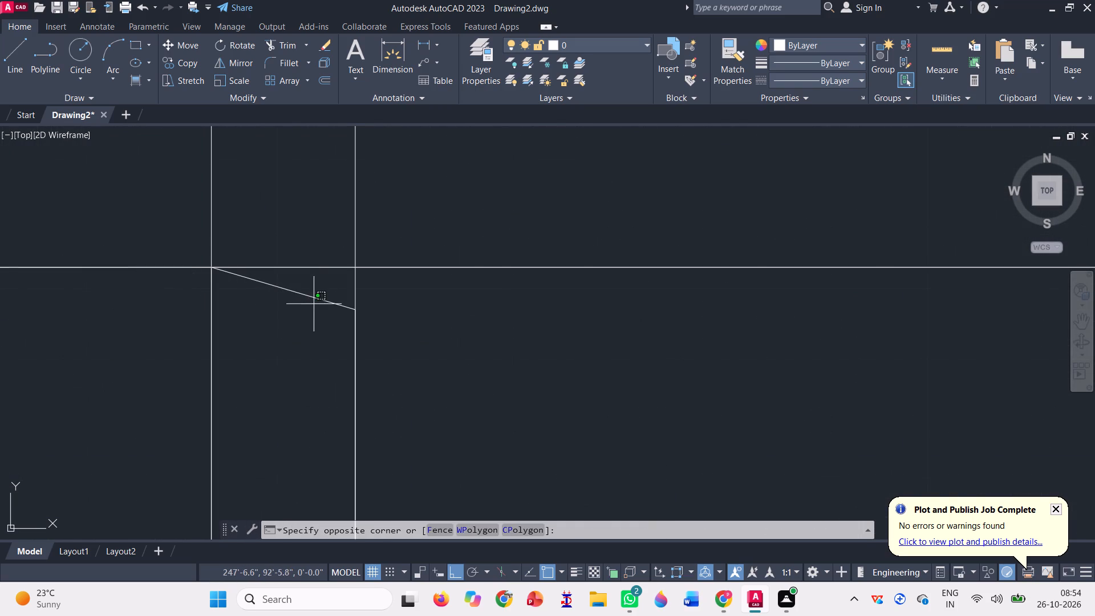
click(303, 289)
text(co)
key(space)
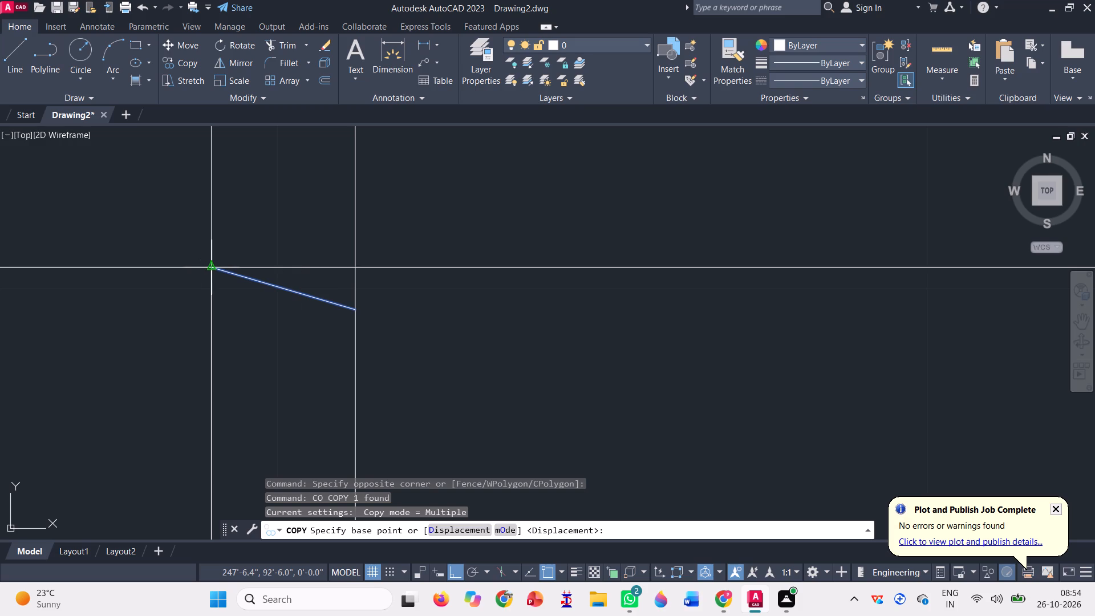
scroll(215, 265, up, 3)
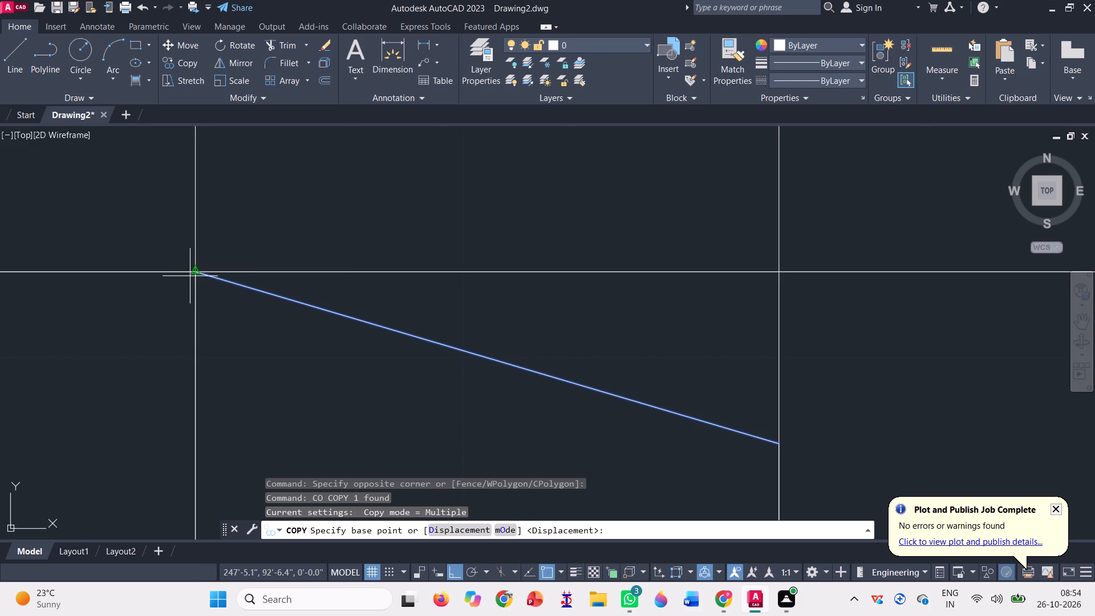
click(194, 270)
scroll(222, 382, down, 4)
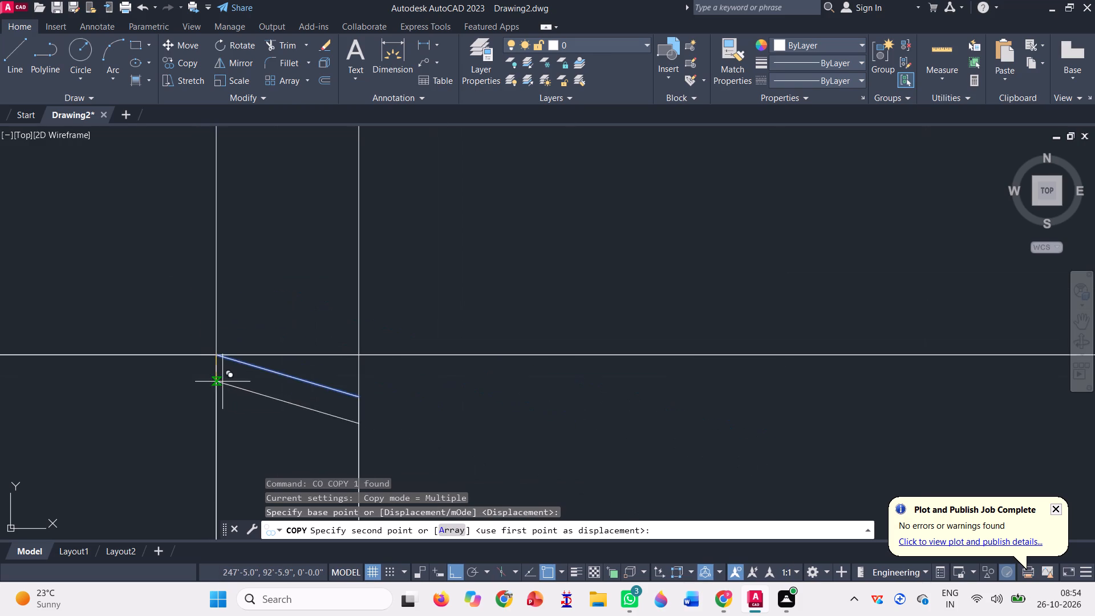
scroll(222, 382, down, 7)
scroll(254, 162, up, 3)
scroll(103, 278, up, 4)
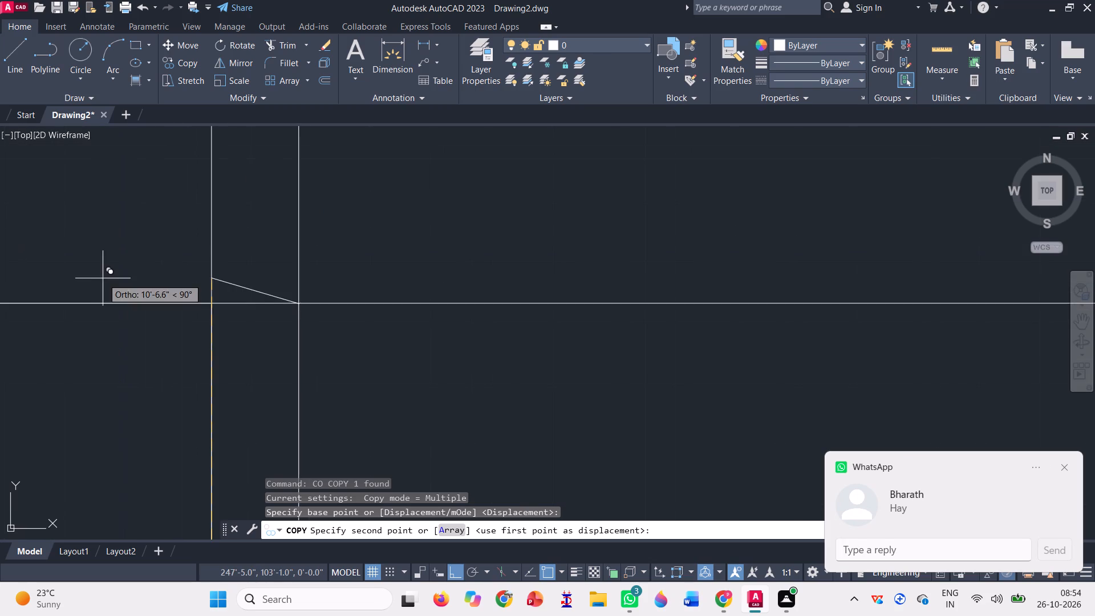
click(213, 305)
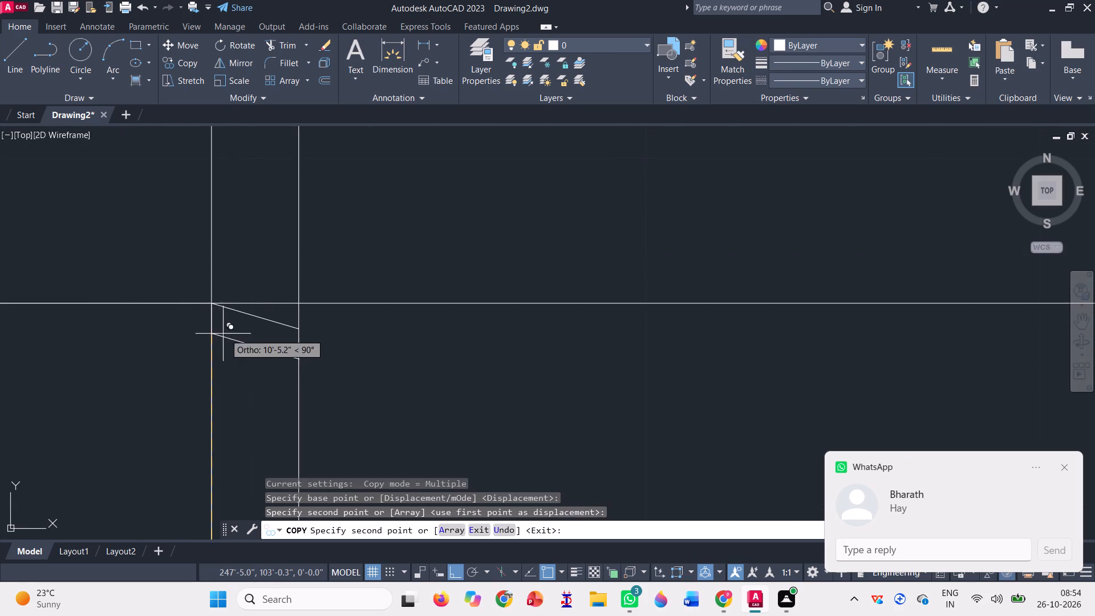
scroll(225, 332, down, 6)
key(Escape)
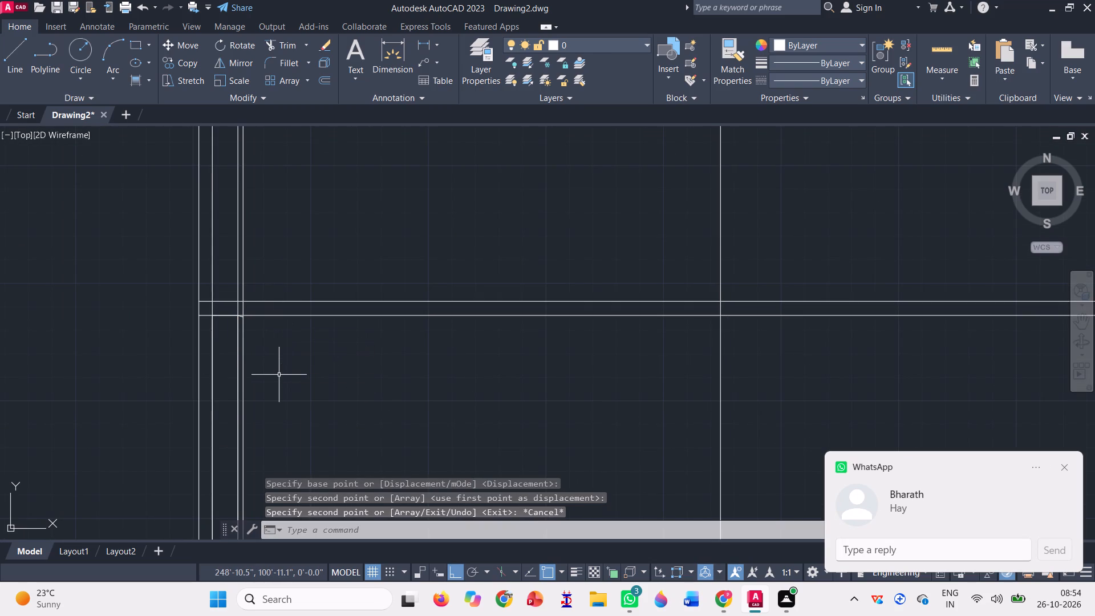
Draw a vertical line from the outer end of the upper post's sloped edge down to the beam's top edge.
key(l)
key(Return)
scroll(277, 333, up, 2)
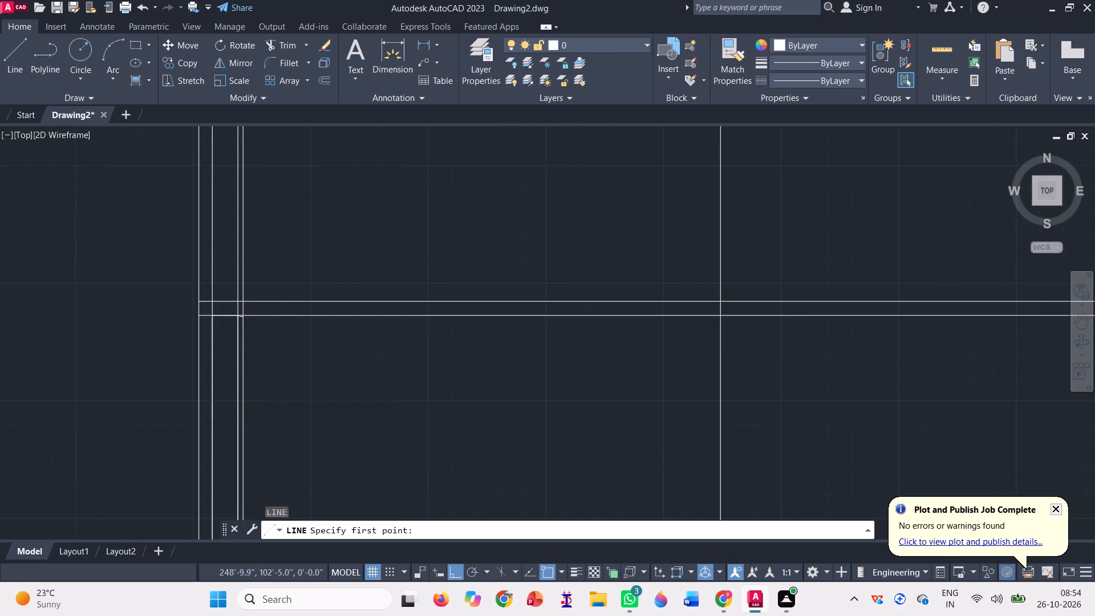
scroll(277, 333, up, 2)
click(43, 229)
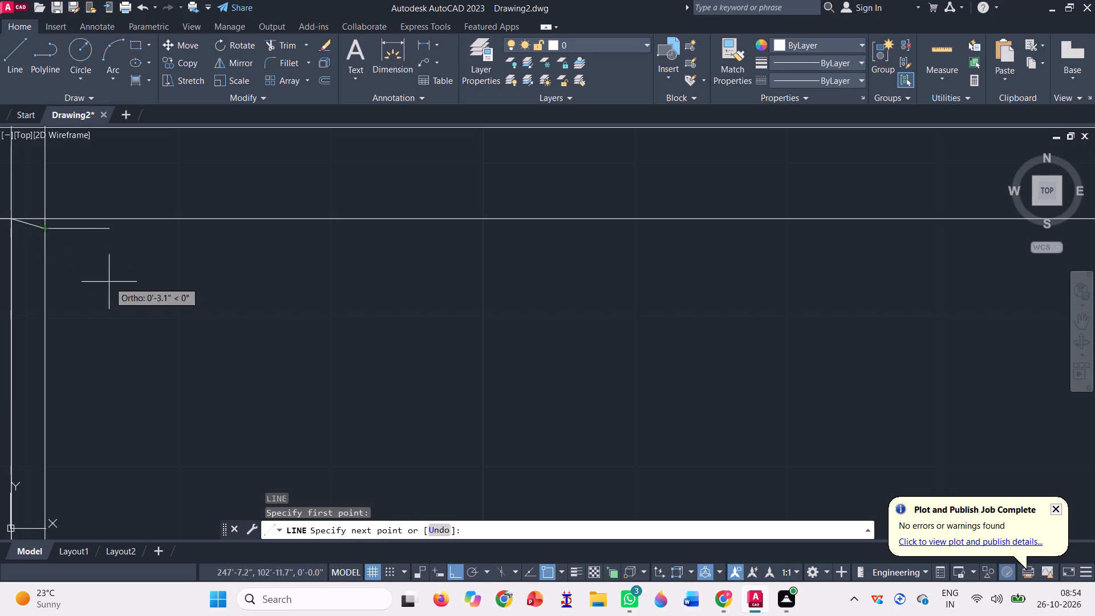
scroll(159, 229, down, 5)
scroll(152, 390, up, 3)
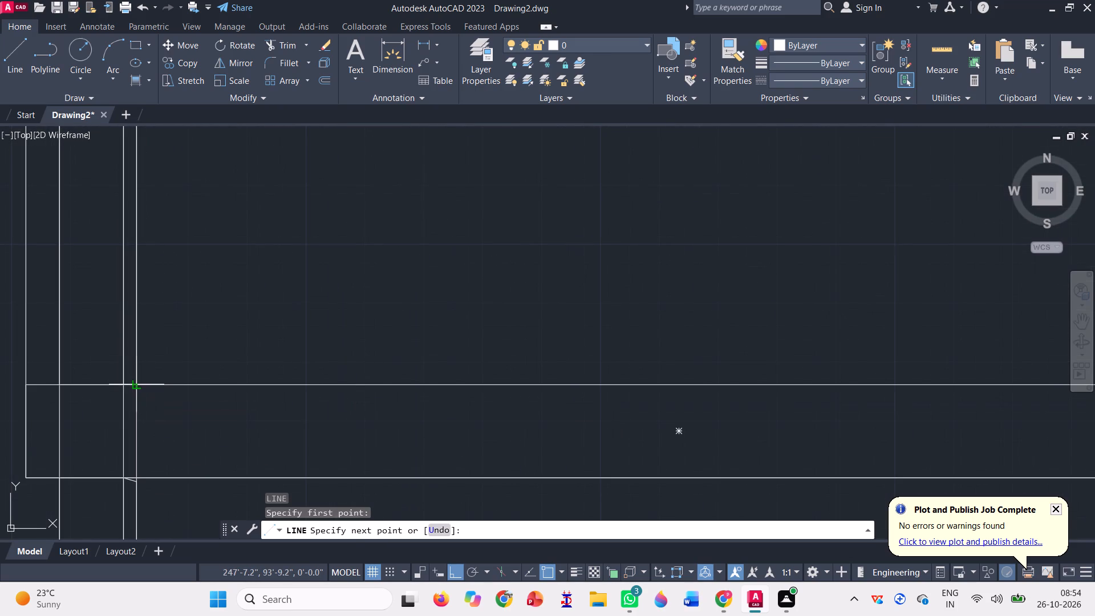
click(138, 387)
scroll(271, 432, down, 2)
key(space)
Erase the three vertical construction lines running through the narrow posts.
scroll(273, 432, down, 3)
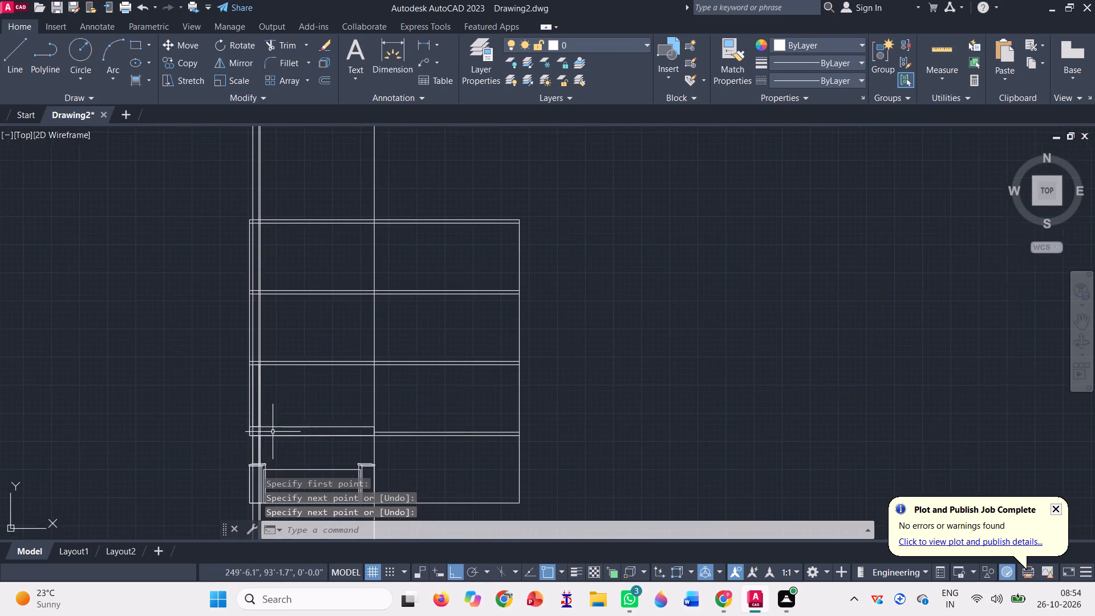
scroll(262, 459, down, 2)
click(283, 272)
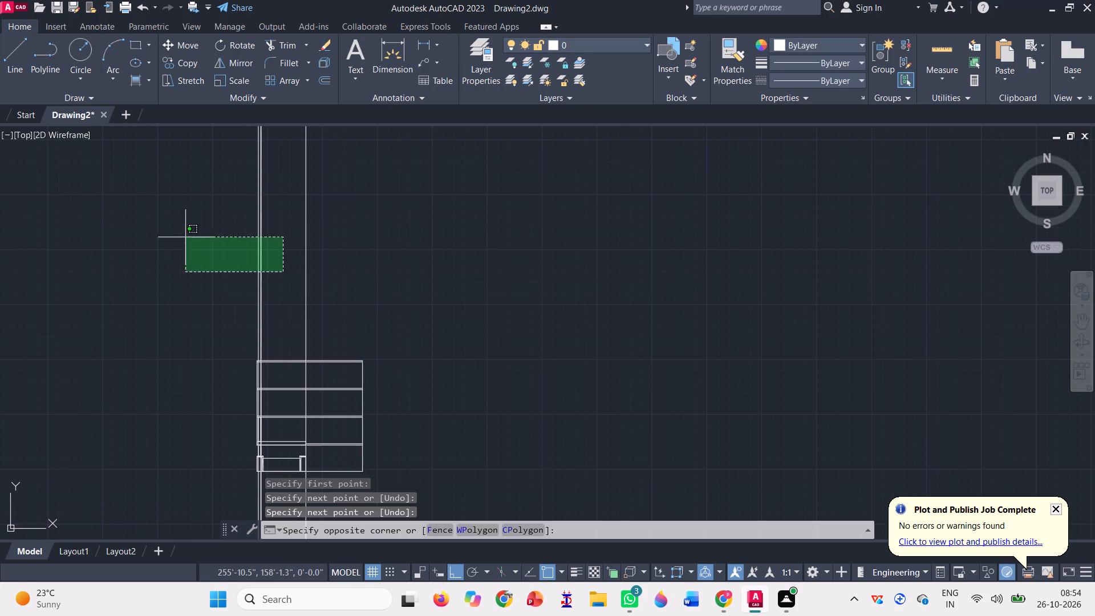
click(173, 230)
key(Delete)
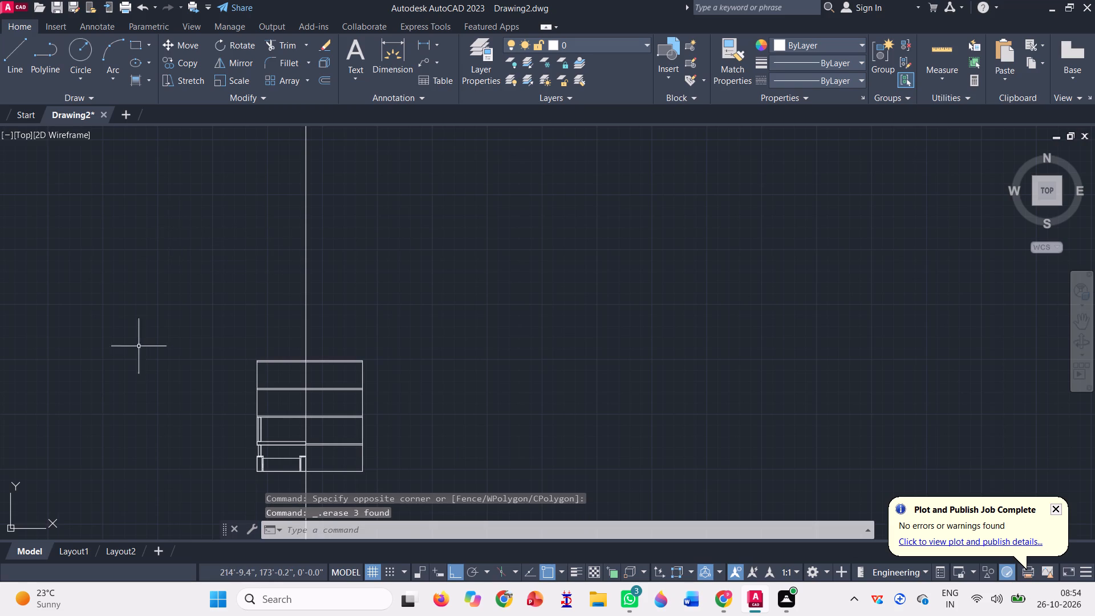
Trim the outline's side edge beside the upper post, between the beam's top and the double line above.
scroll(302, 468, up, 2)
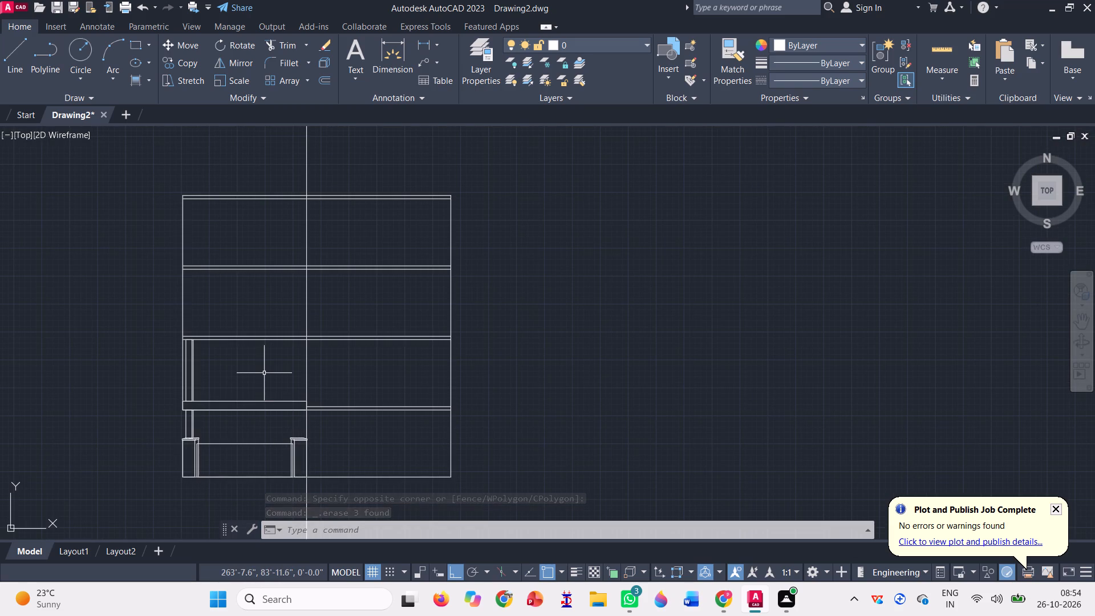
click(284, 40)
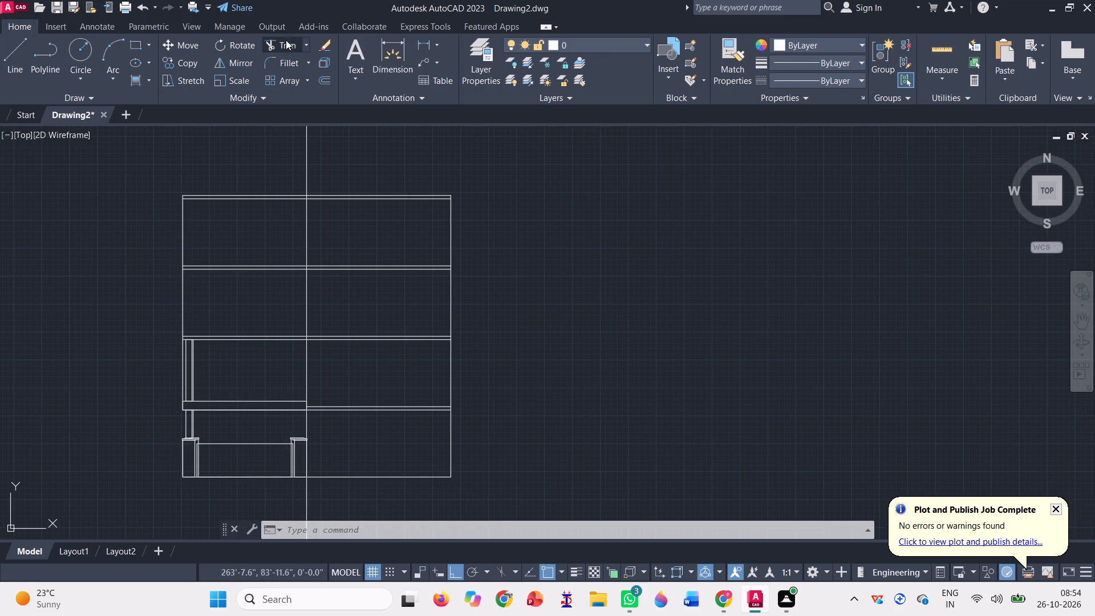
scroll(190, 395, up, 2)
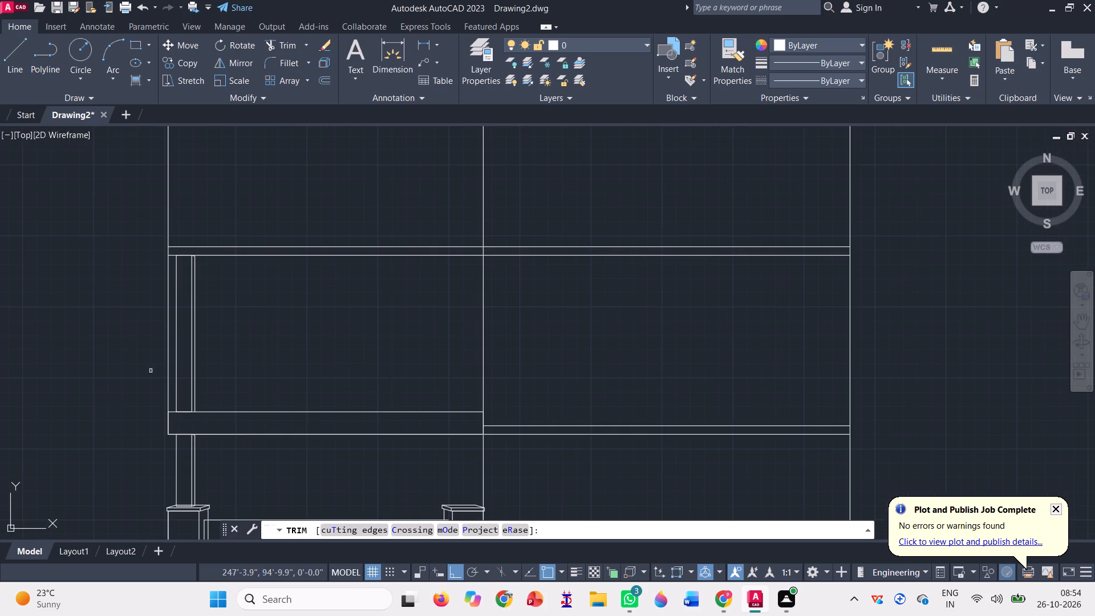
click(168, 391)
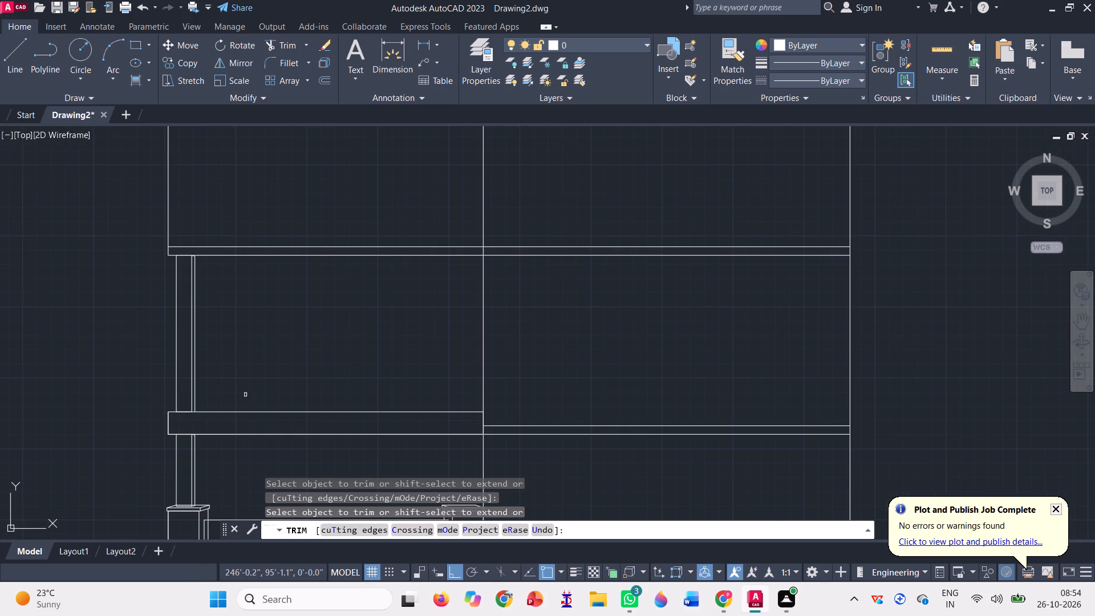
key(Escape)
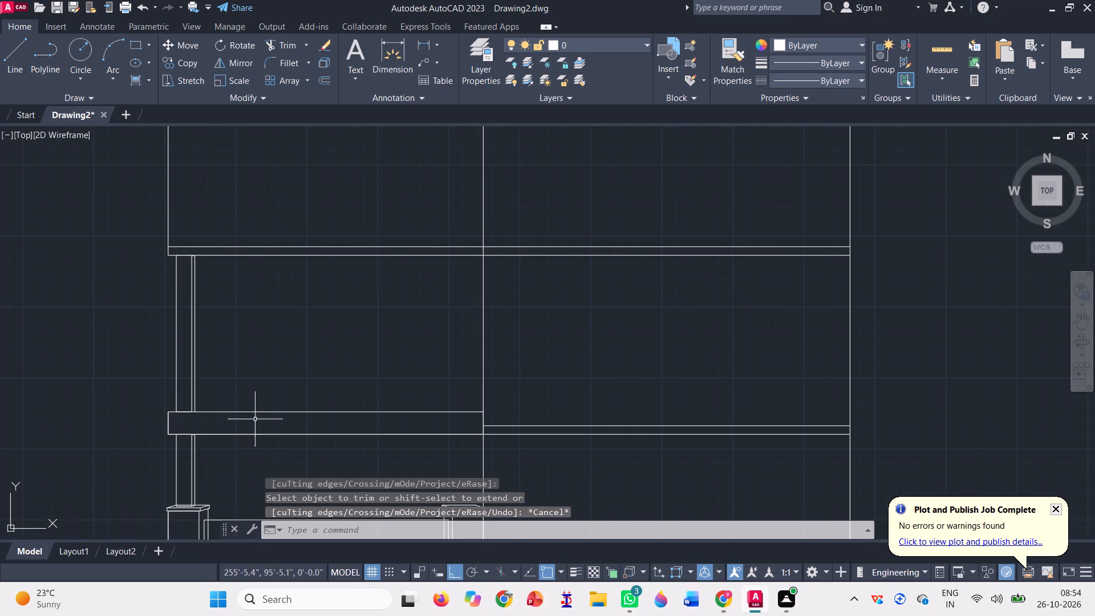
Draw a second narrow upright rectangle beside the upper post, from the double line's underside down to the beam's top edge.
scroll(230, 371, down, 1)
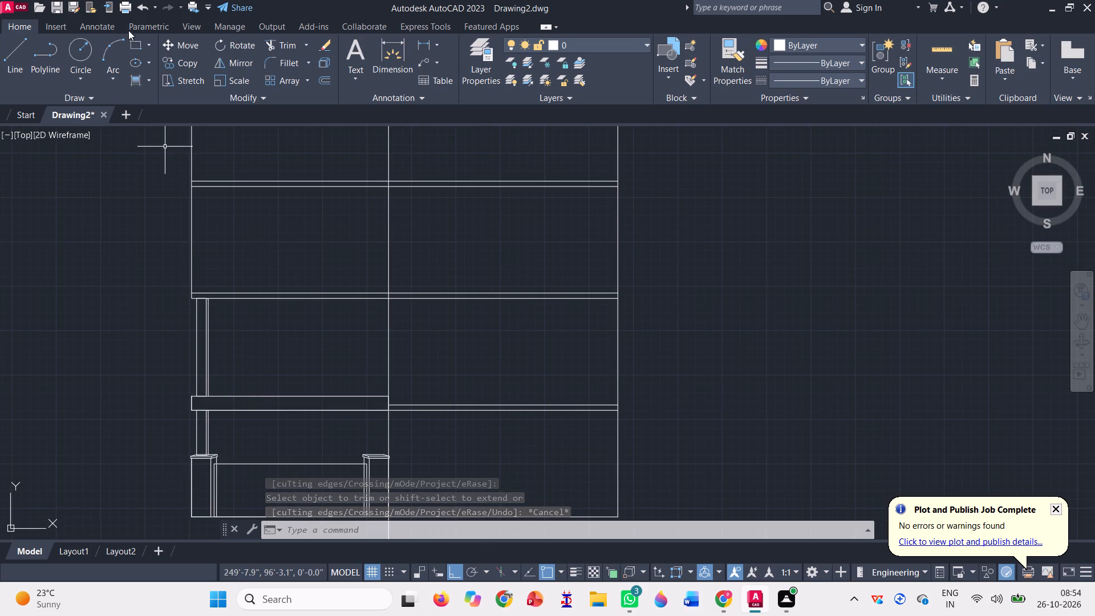
click(136, 44)
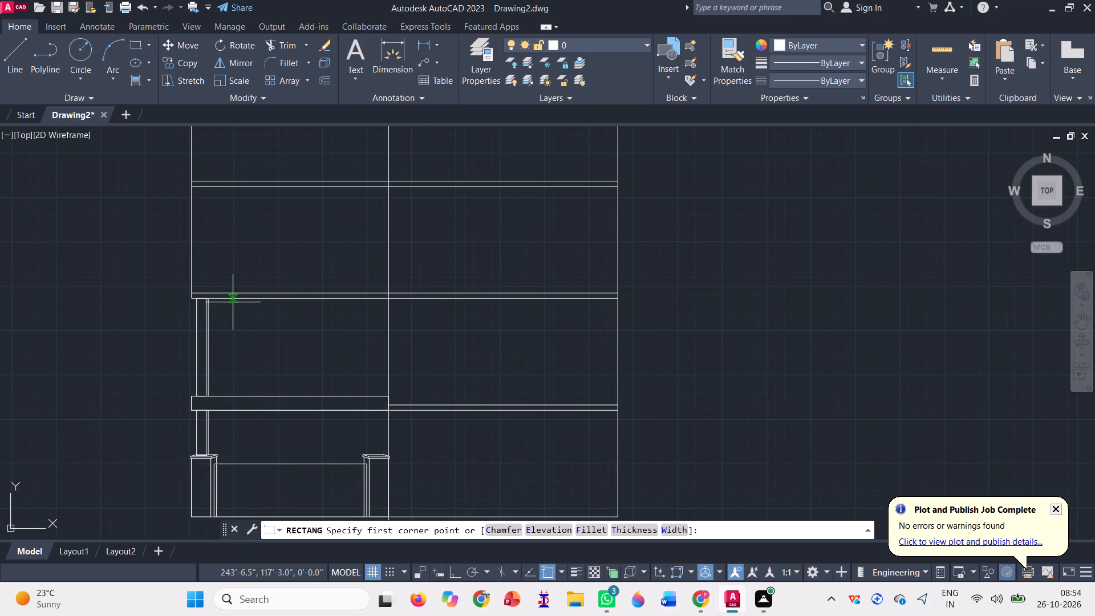
scroll(233, 302, up, 2)
scroll(215, 301, down, 2)
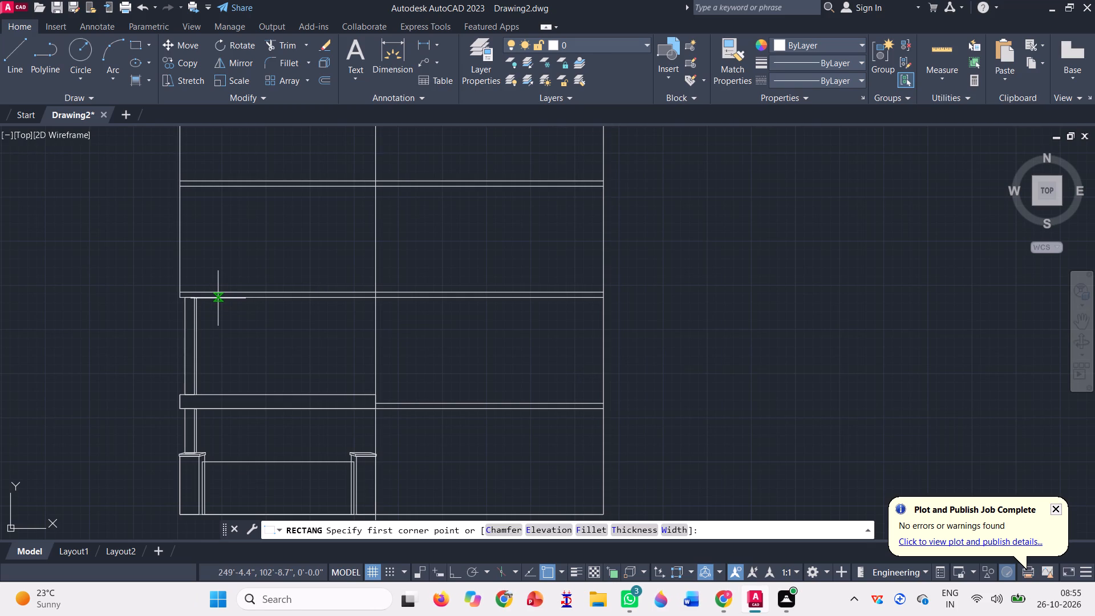
click(218, 298)
scroll(229, 391, up, 1)
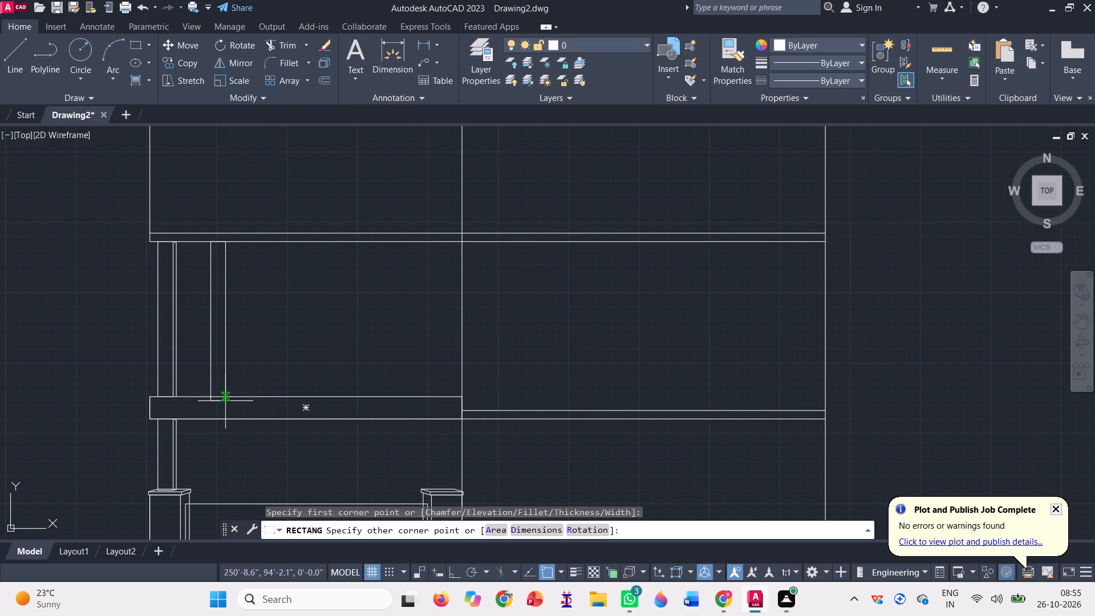
click(224, 401)
scroll(232, 375, down, 2)
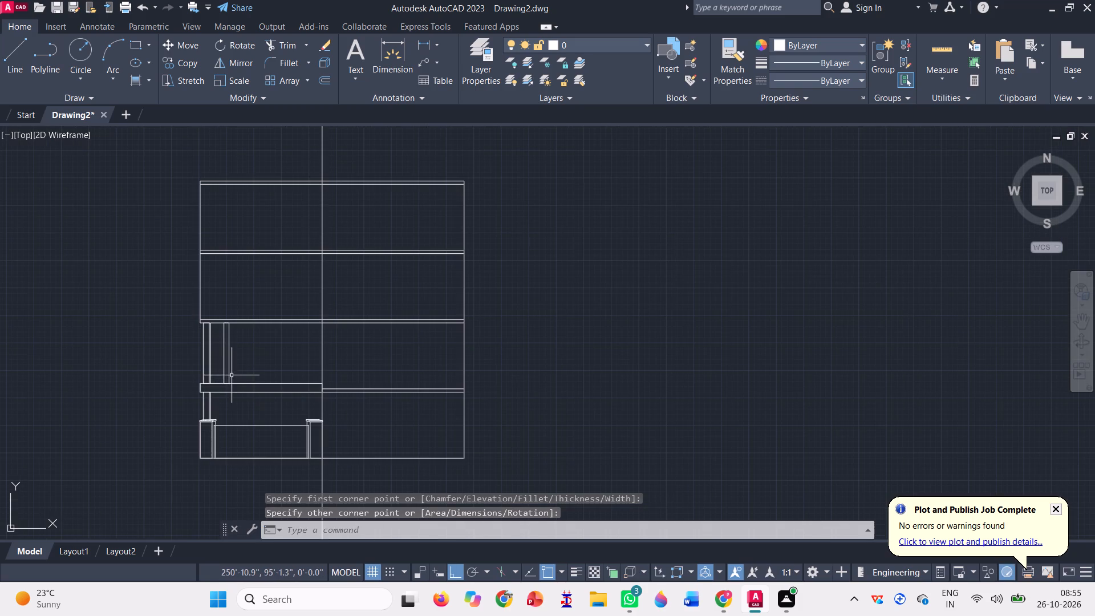
Copy the narrow upright beside the upper post straight down so its top edge meets the beam's underside.
click(236, 370)
click(222, 351)
text(co)
key(space)
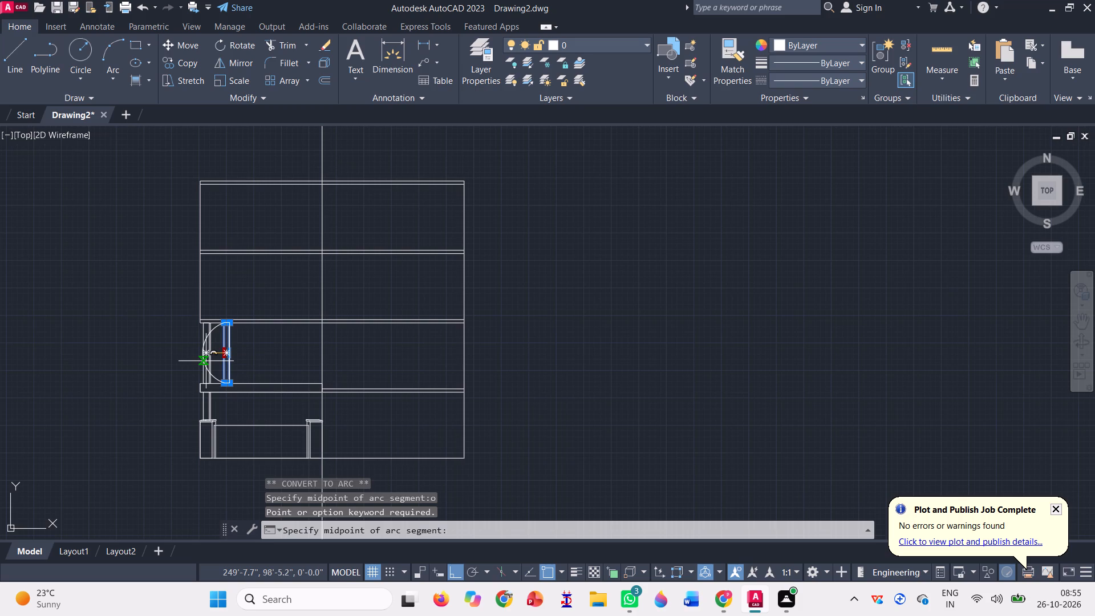
key(Escape)
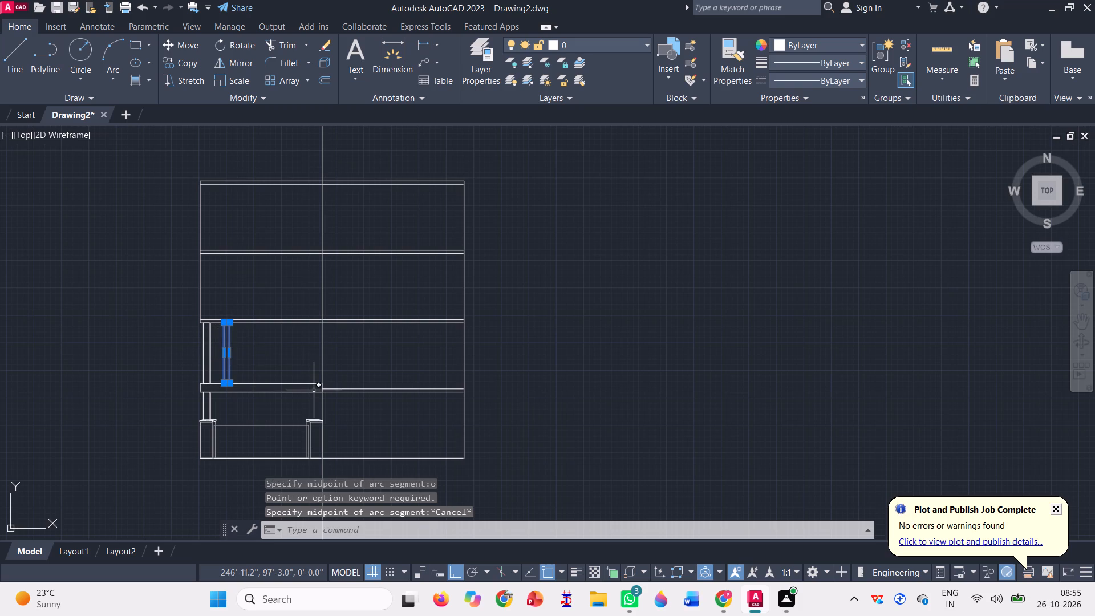
text(co)
key(space)
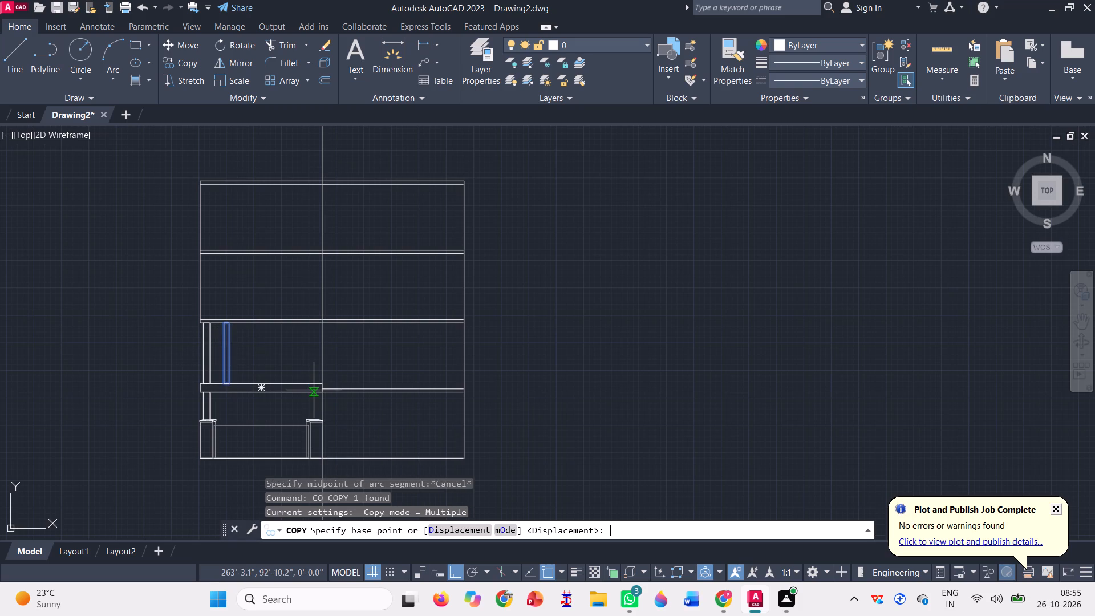
scroll(232, 326, up, 4)
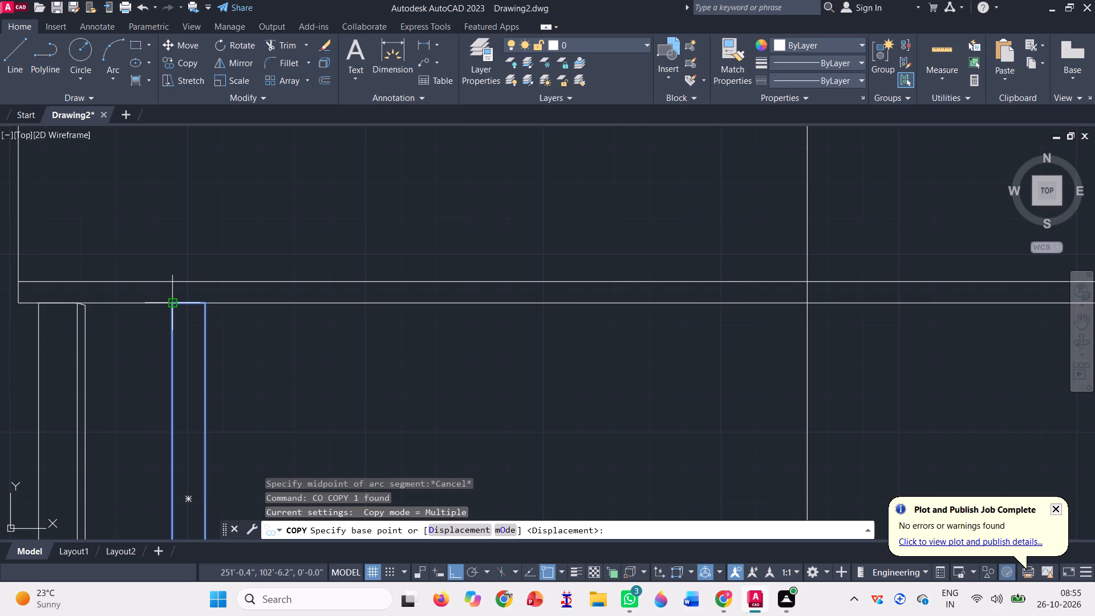
click(169, 300)
scroll(169, 300, down, 4)
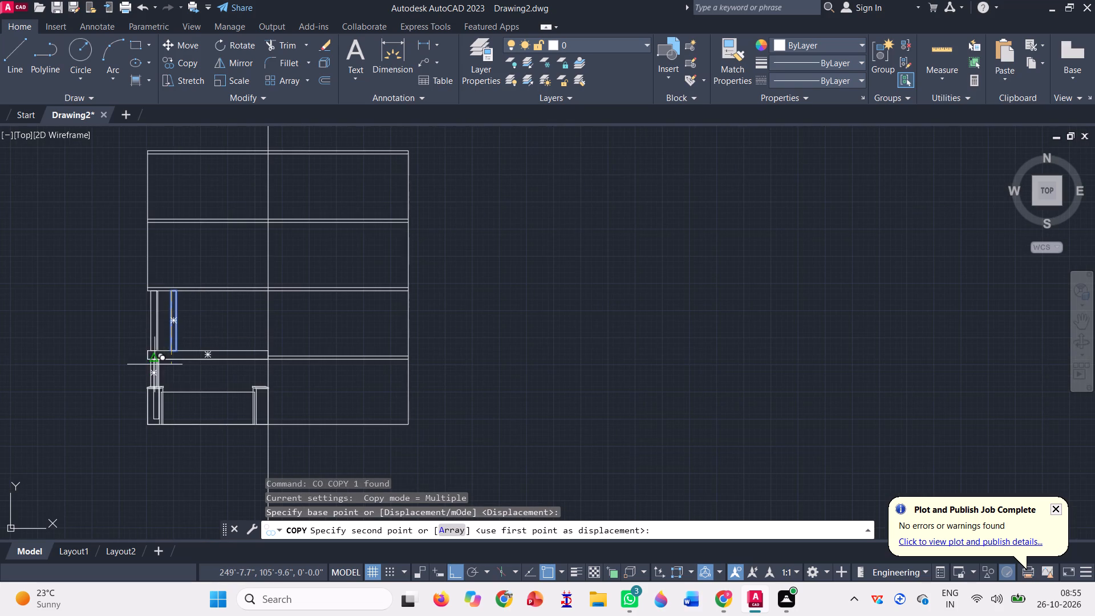
scroll(168, 364, up, 2)
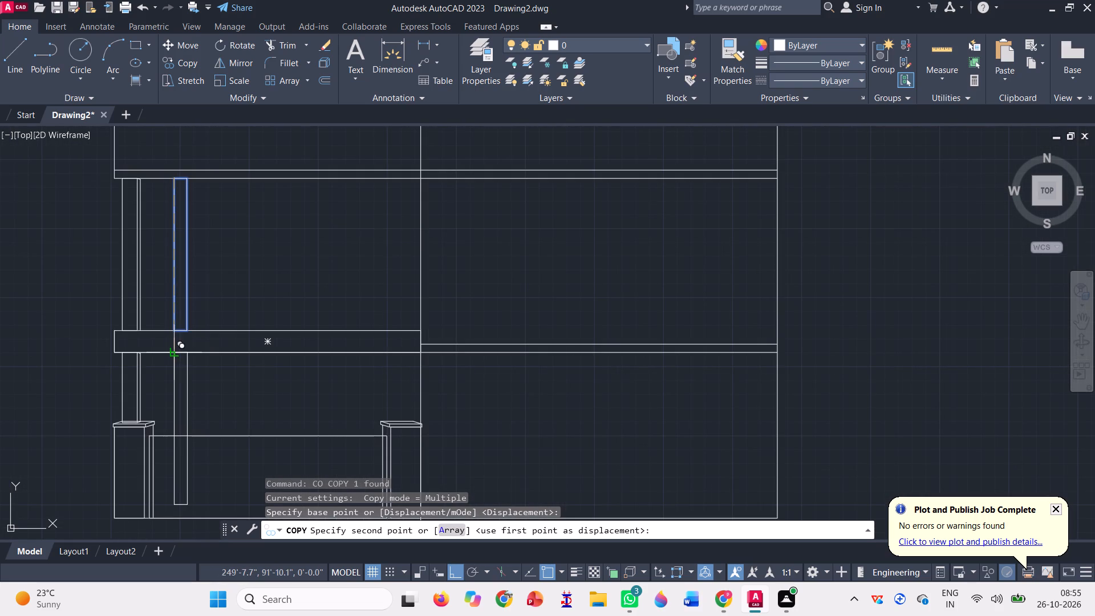
click(175, 356)
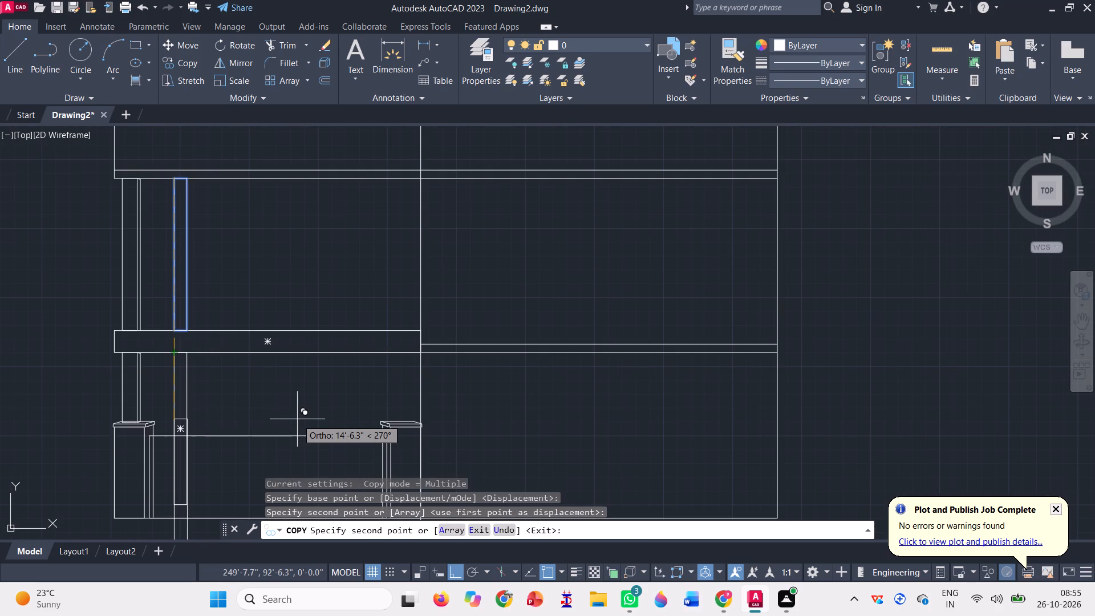
key(space)
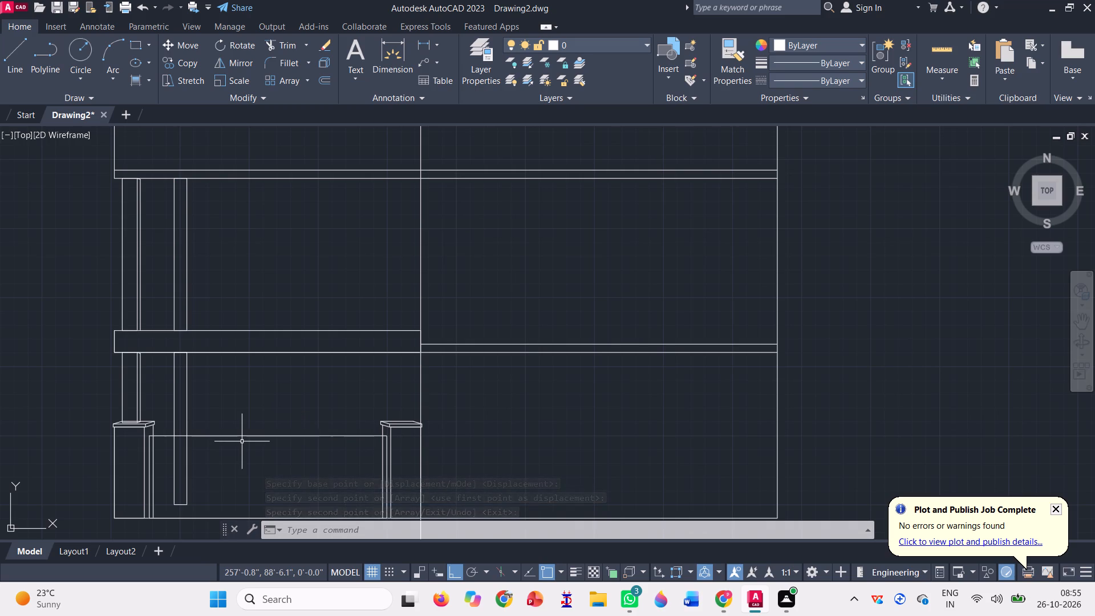
Draw a rectangle over the copied upright, from the beam's underside down to the panel's top edge.
click(137, 44)
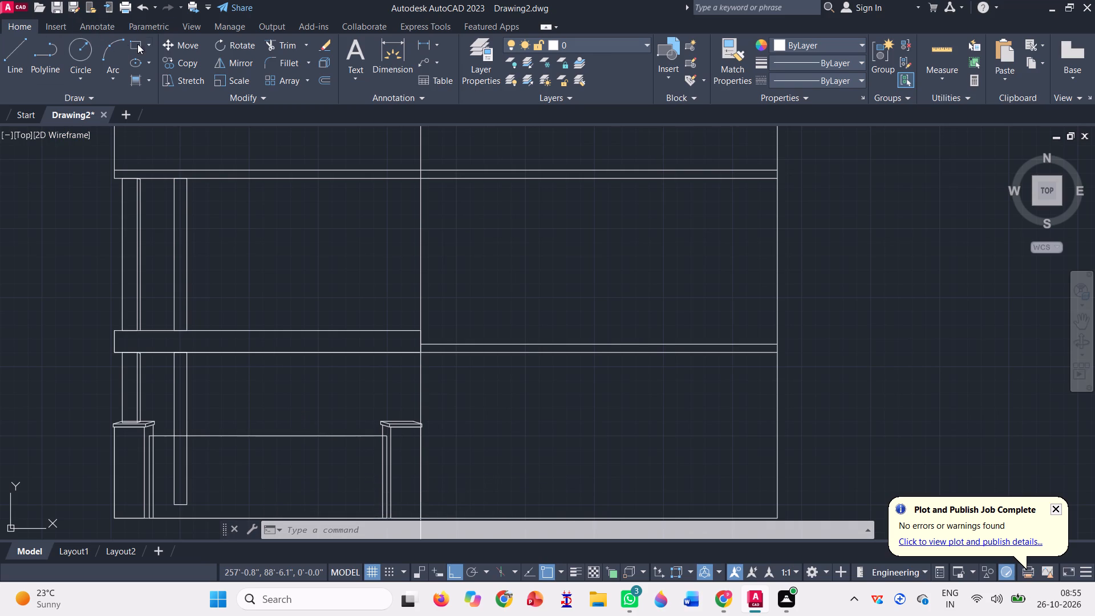
click(173, 355)
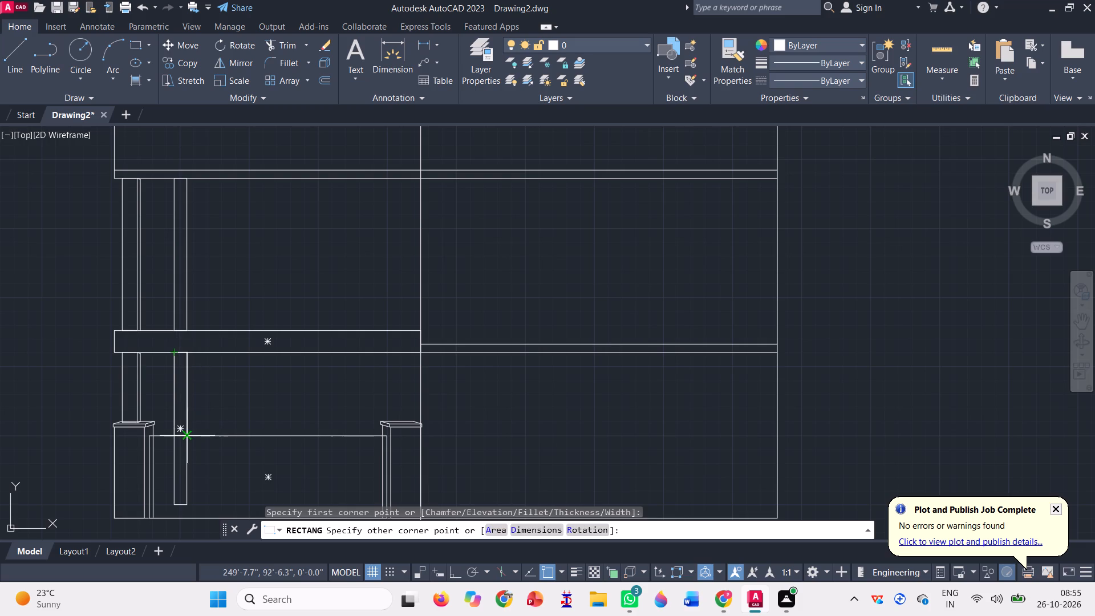
click(183, 433)
Erase the copied upright that runs down past the panel's top edge.
click(205, 487)
click(170, 467)
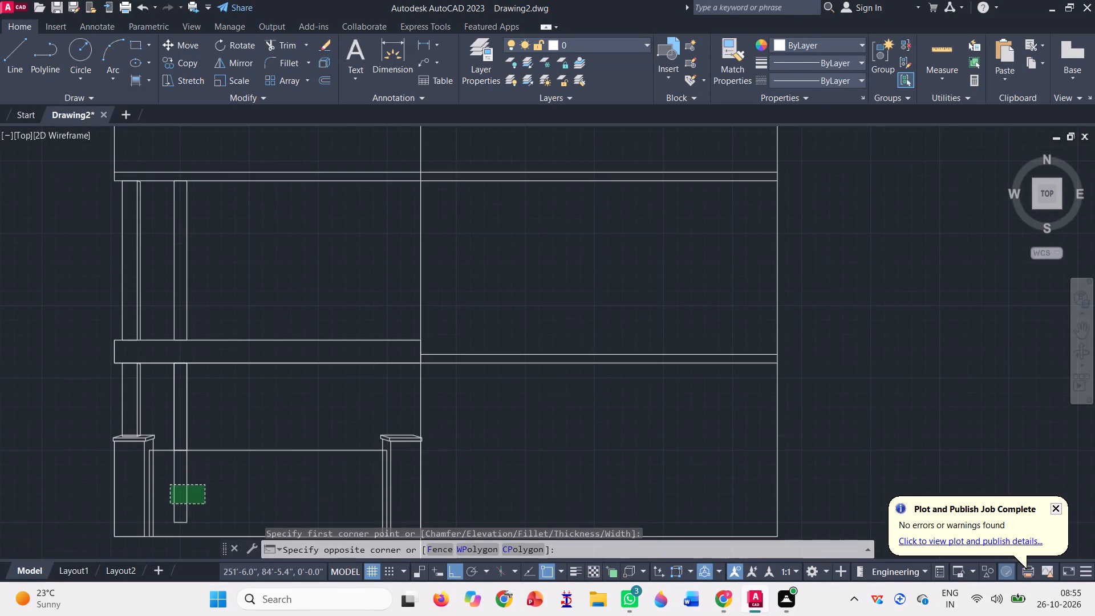
key(Delete)
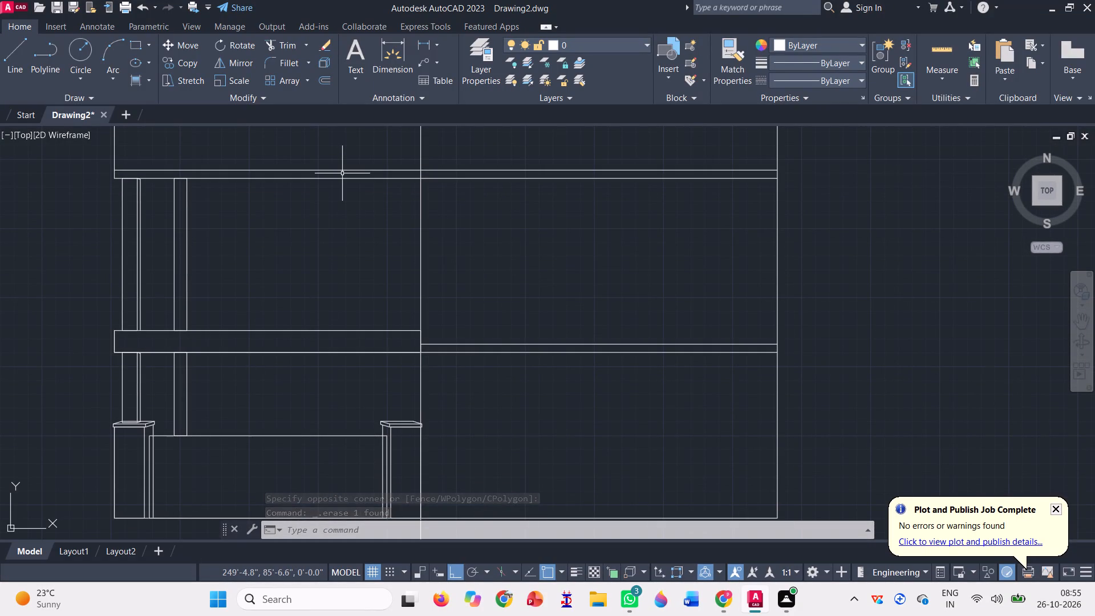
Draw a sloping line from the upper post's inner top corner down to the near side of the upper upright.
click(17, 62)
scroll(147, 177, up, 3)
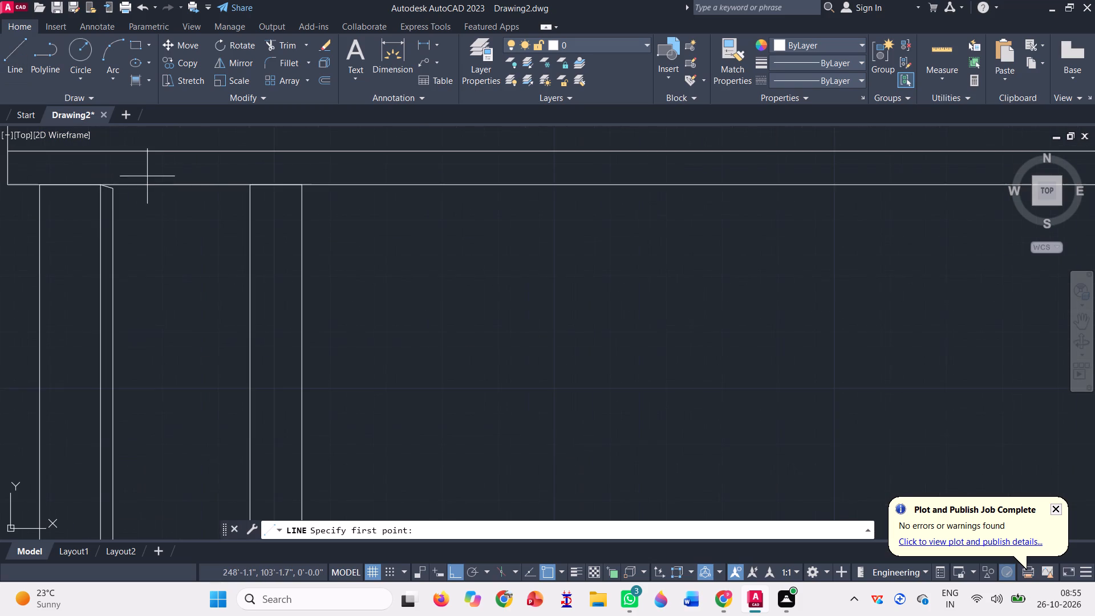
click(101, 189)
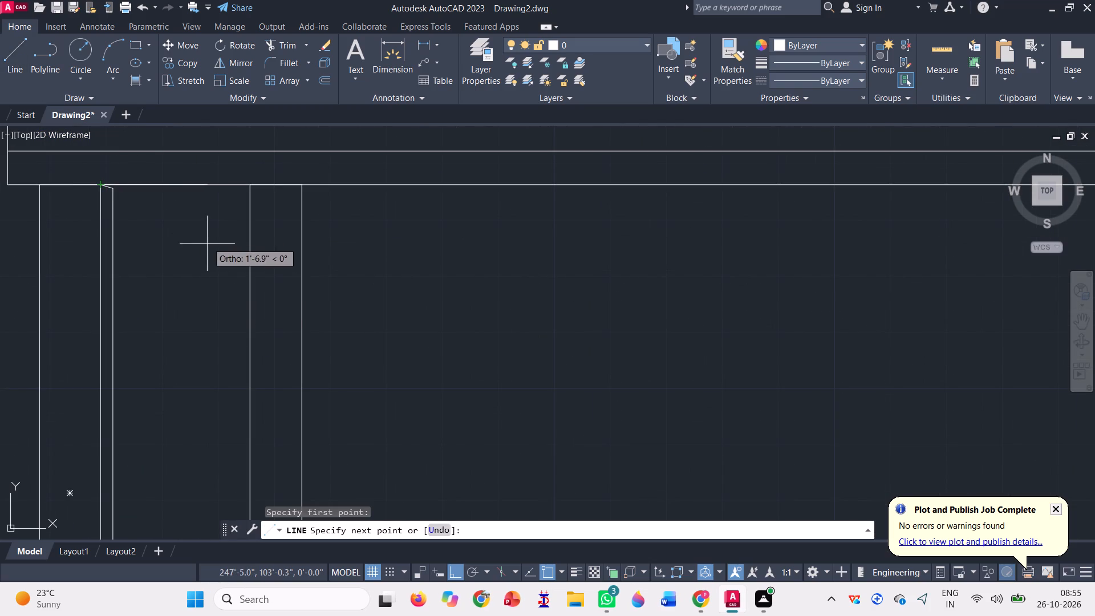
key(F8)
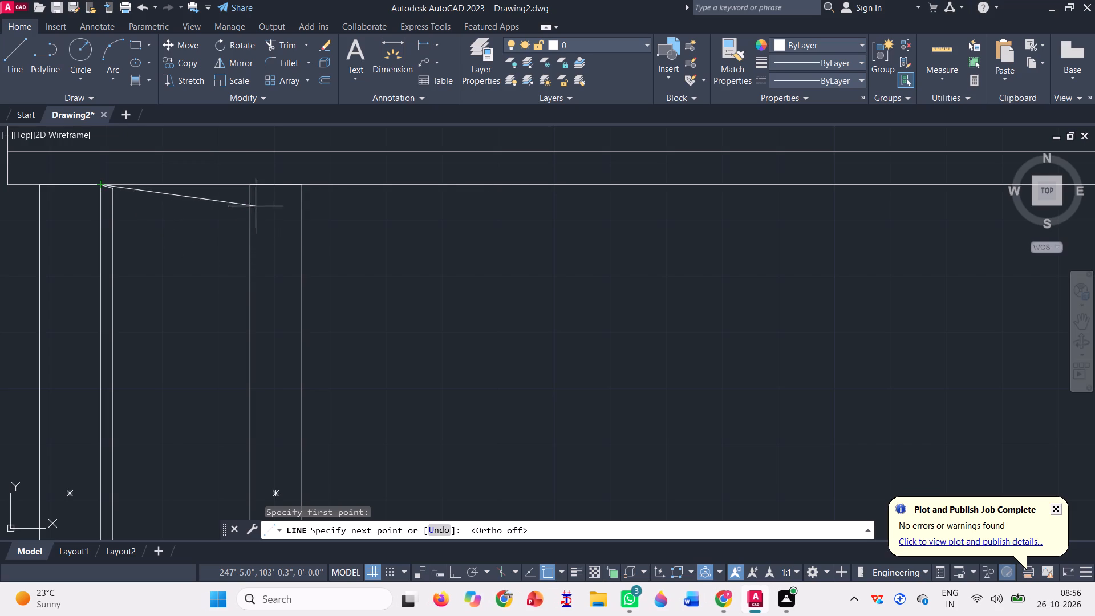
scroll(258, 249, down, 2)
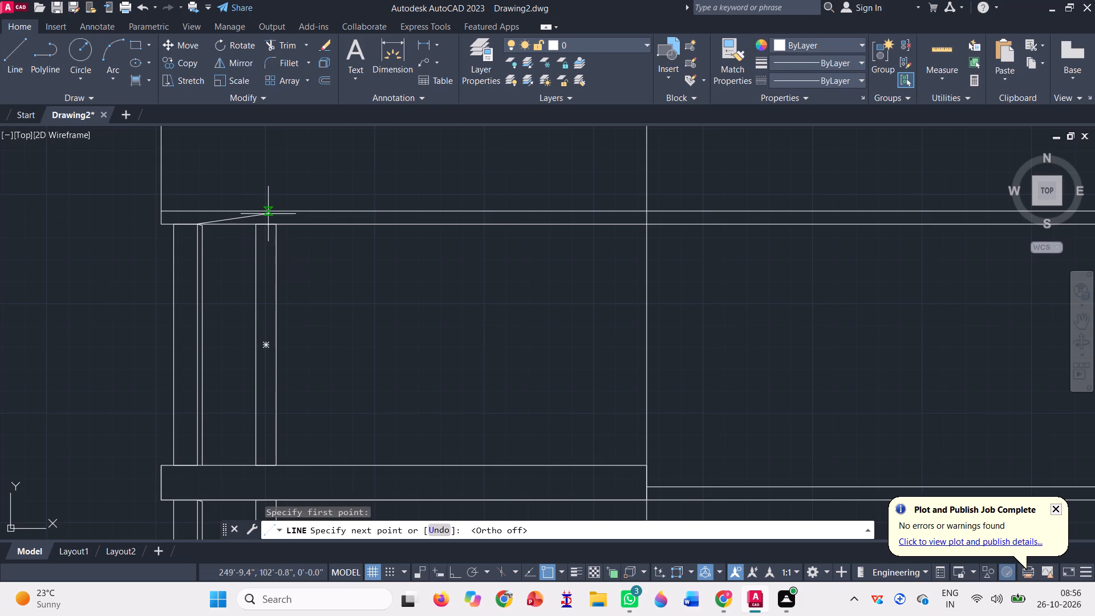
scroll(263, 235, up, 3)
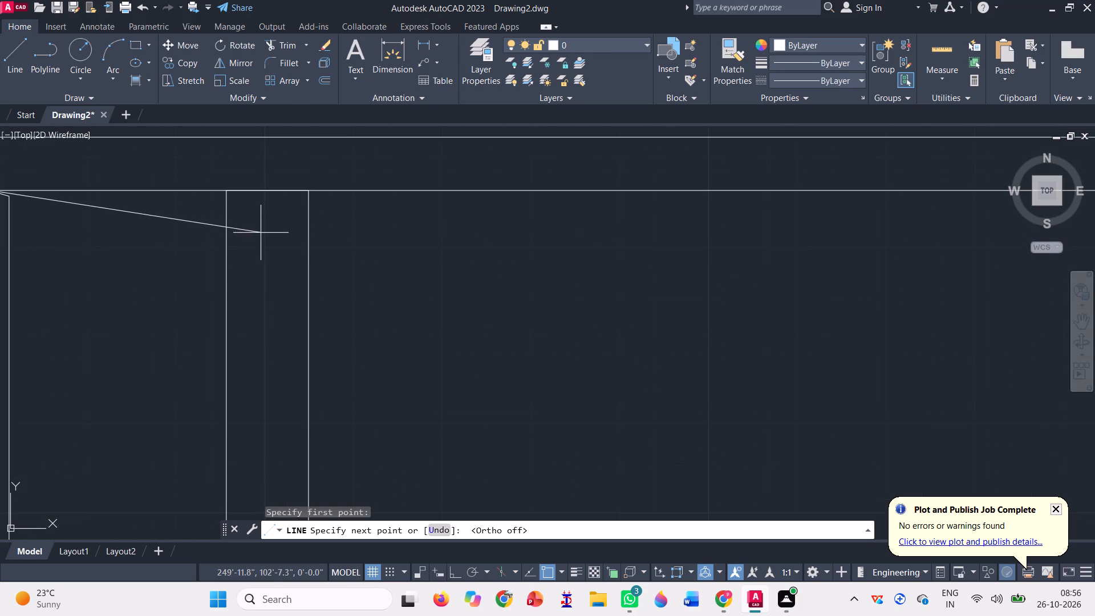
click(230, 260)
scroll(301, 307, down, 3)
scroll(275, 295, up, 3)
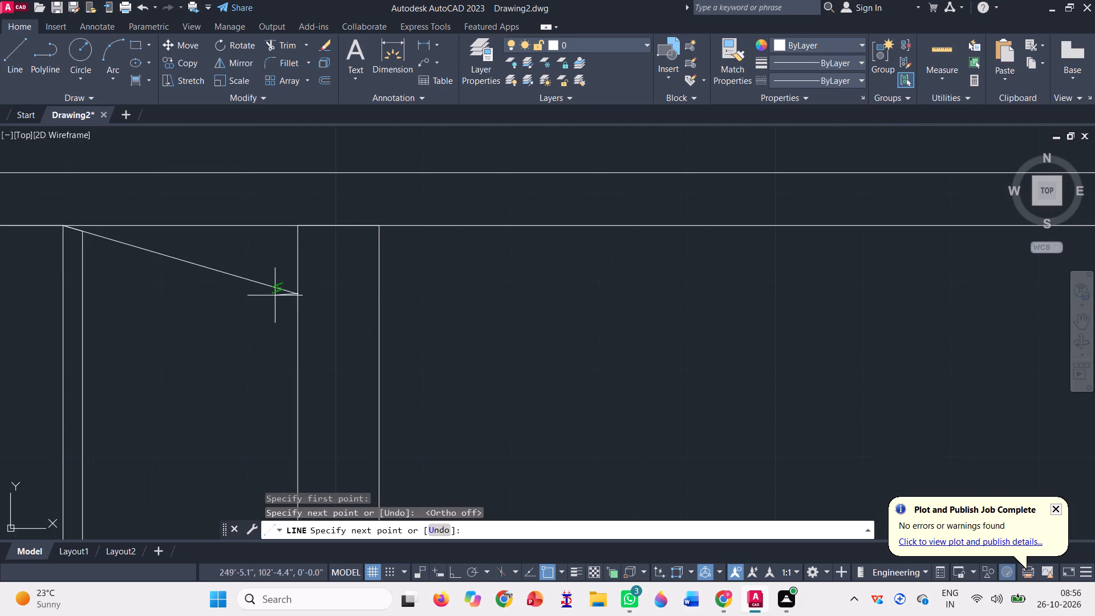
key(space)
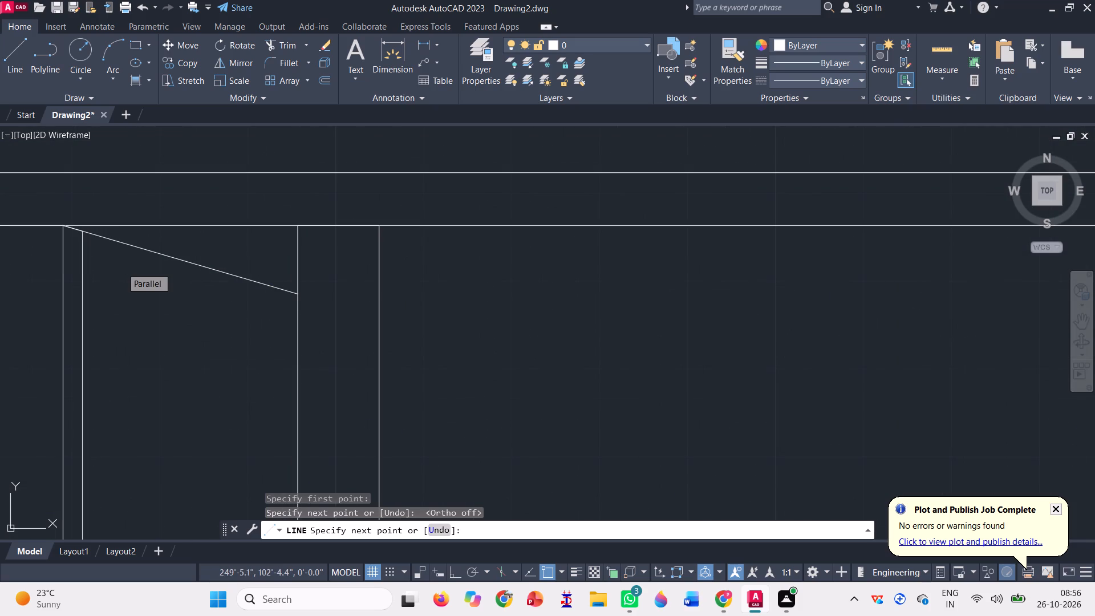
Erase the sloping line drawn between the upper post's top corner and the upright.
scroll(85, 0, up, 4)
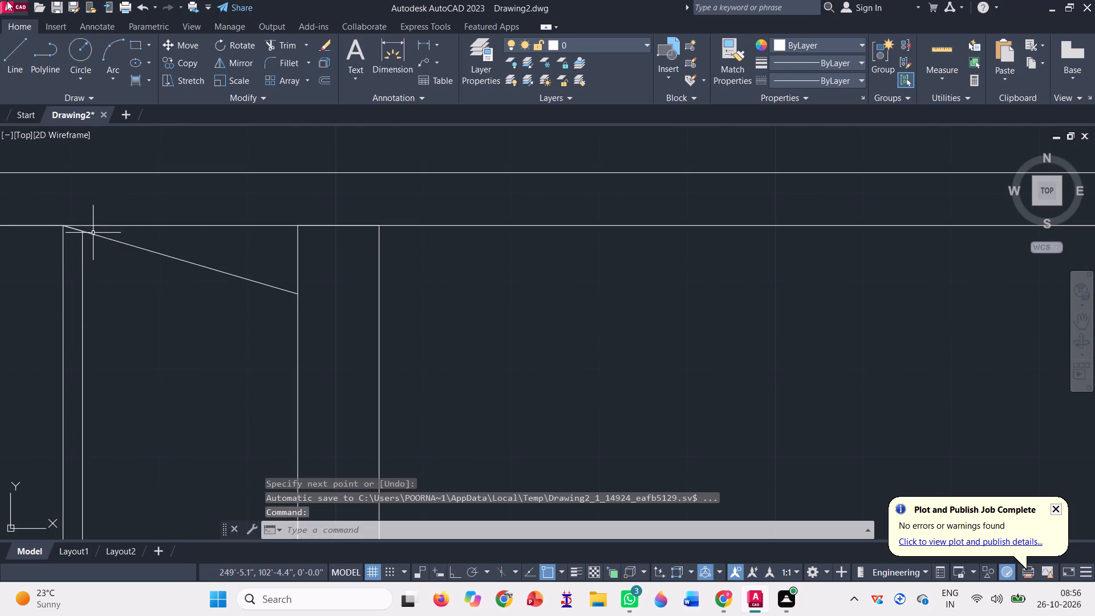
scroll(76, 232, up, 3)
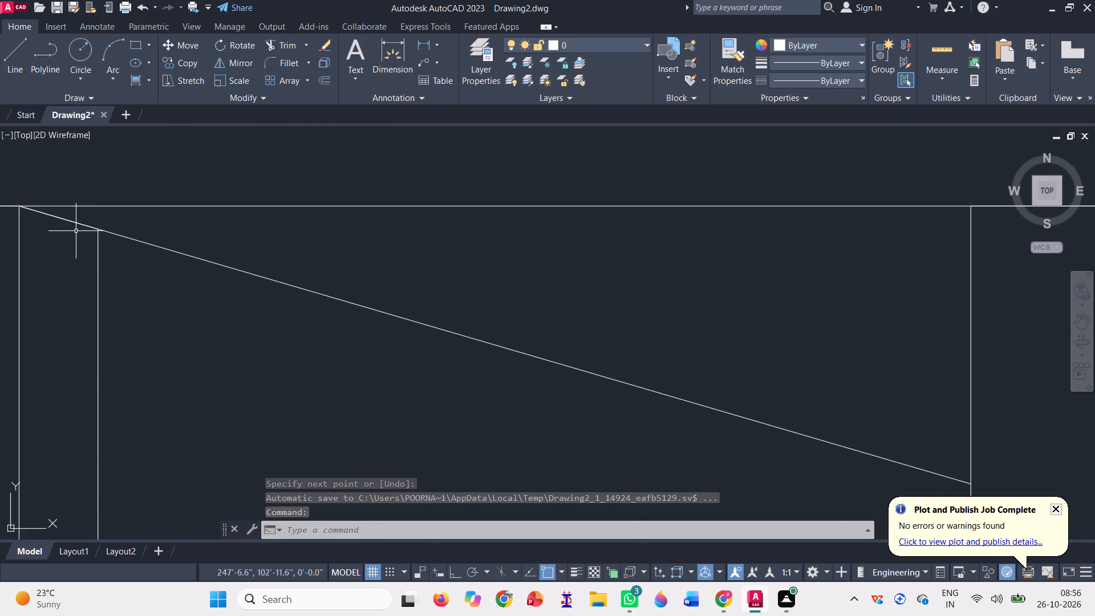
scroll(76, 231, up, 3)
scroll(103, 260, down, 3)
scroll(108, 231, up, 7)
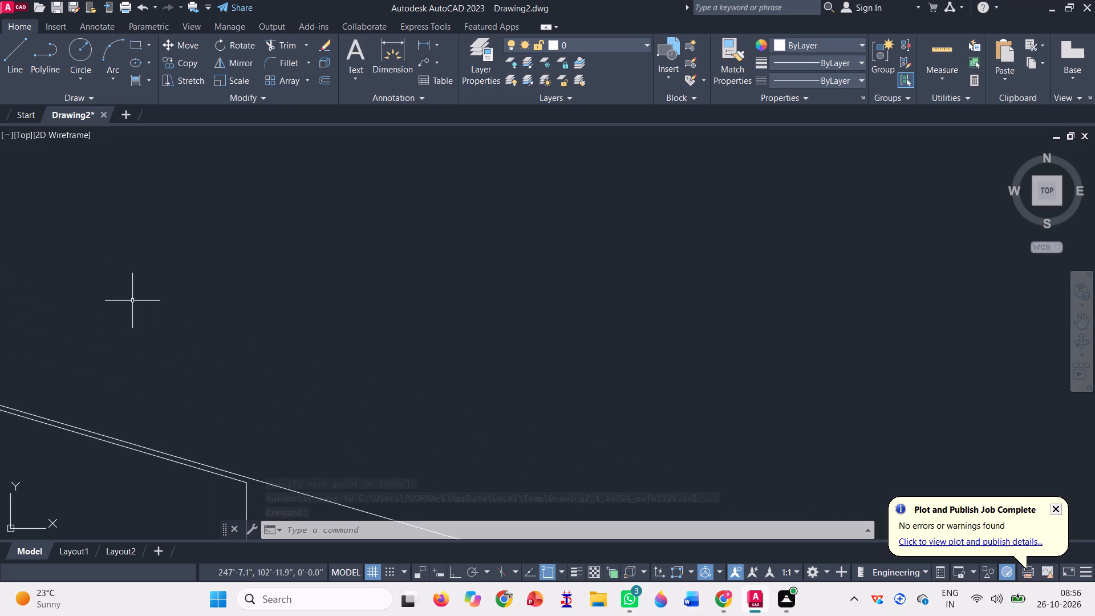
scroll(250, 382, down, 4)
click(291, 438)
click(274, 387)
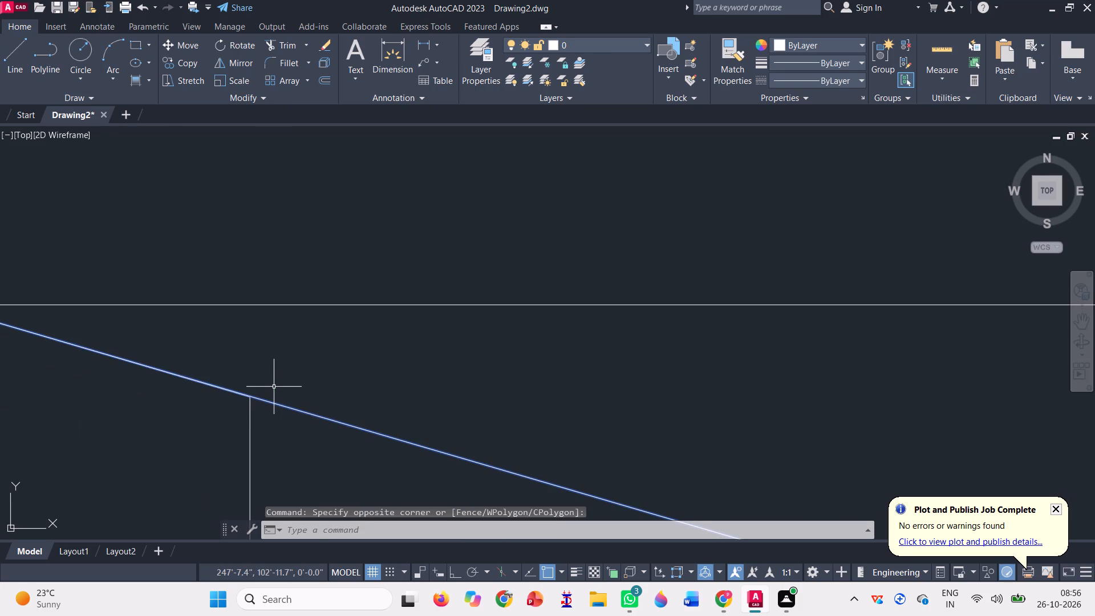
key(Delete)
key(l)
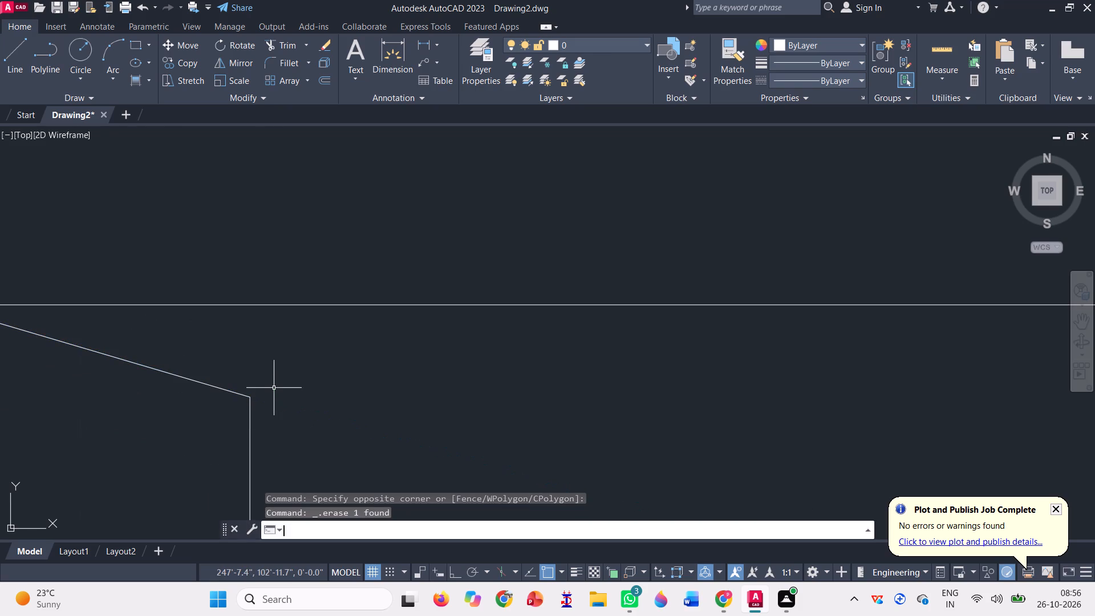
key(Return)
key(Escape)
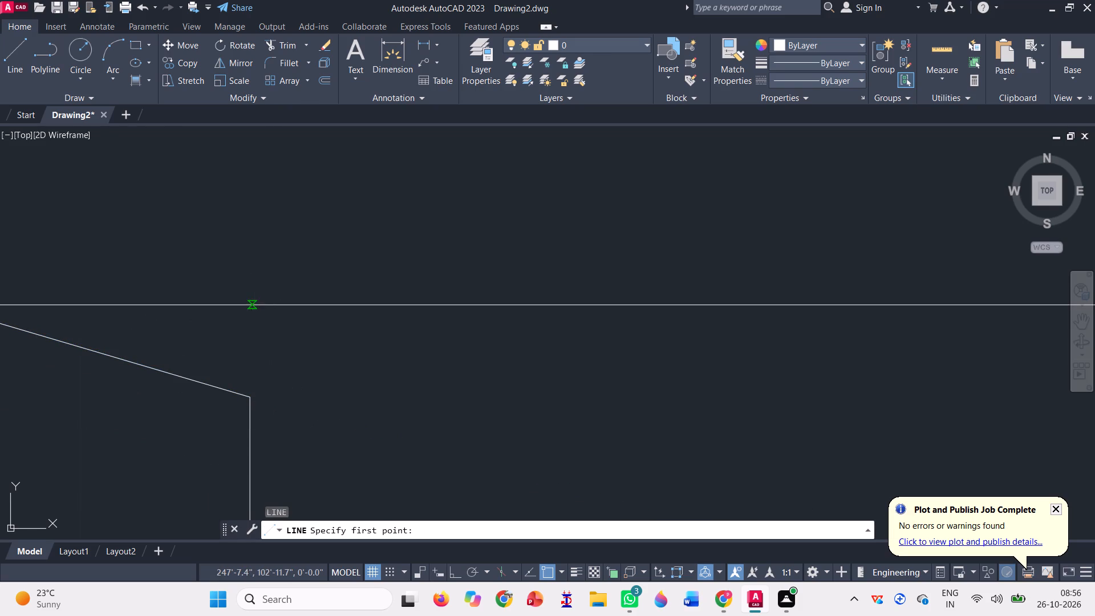
Extend the upper post's short sloped top edge to the near side of the upper upright.
click(310, 43)
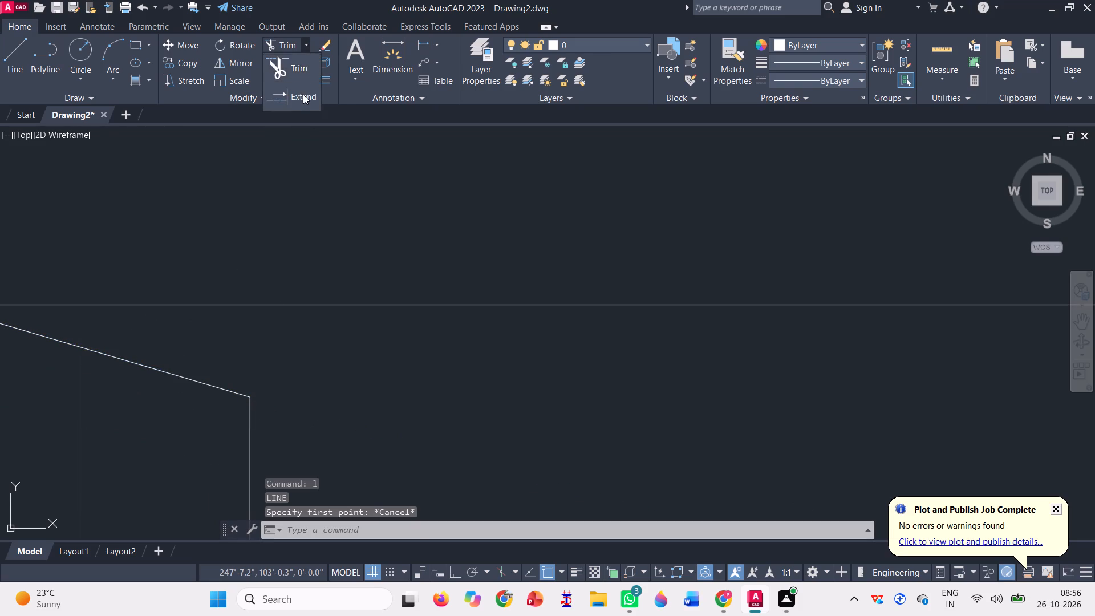
click(303, 99)
scroll(330, 237, down, 6)
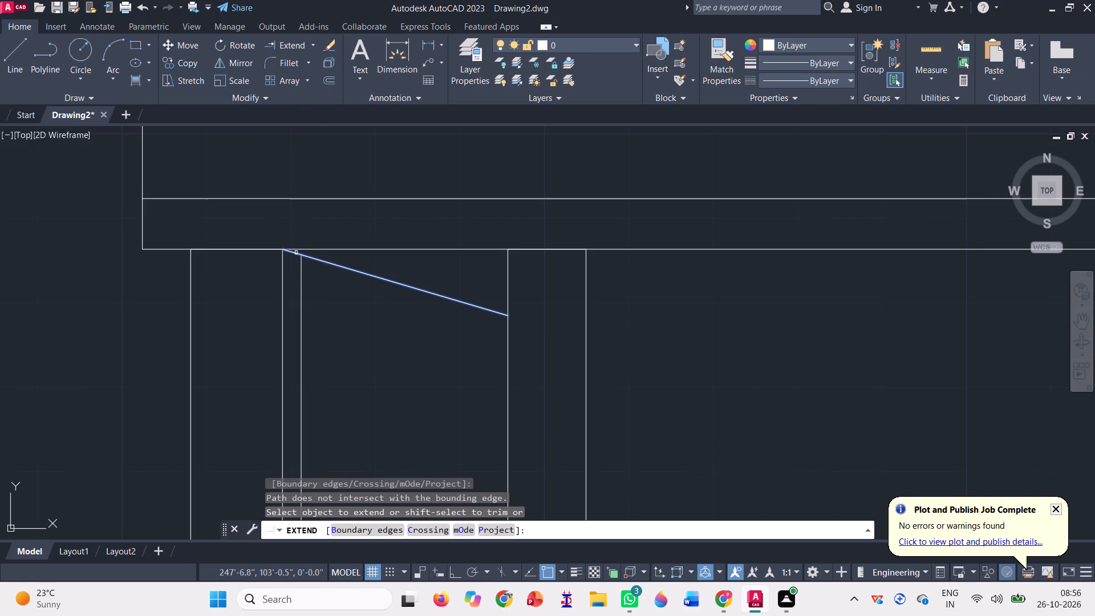
click(296, 253)
scroll(292, 260, down, 2)
key(Escape)
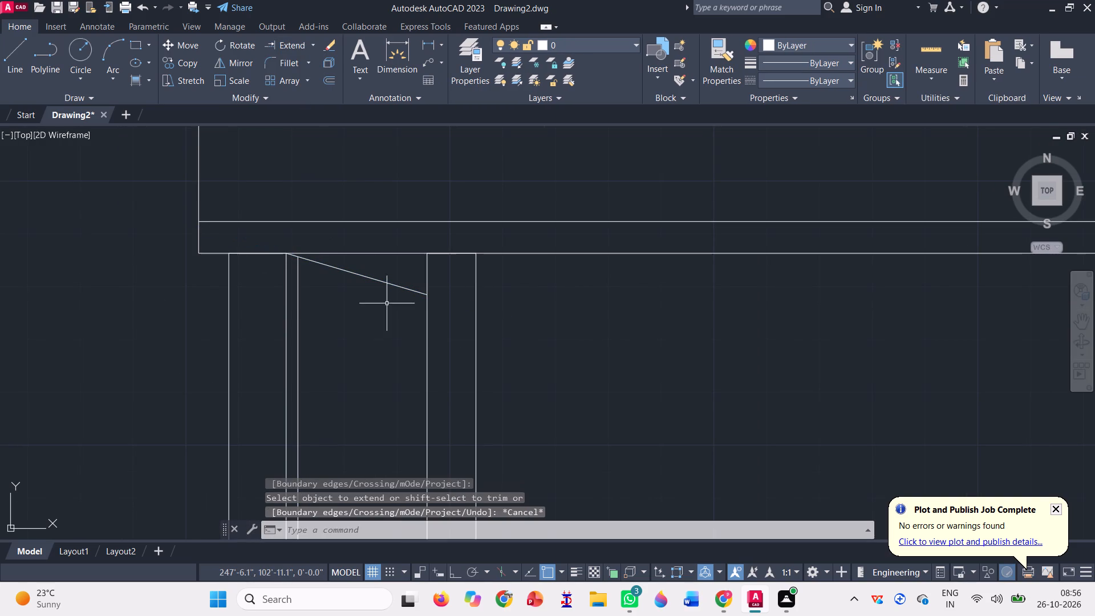
Draw a rectangle from the extended slope's end down to the upper upright's far bottom corner on the beam.
scroll(275, 269, down, 2)
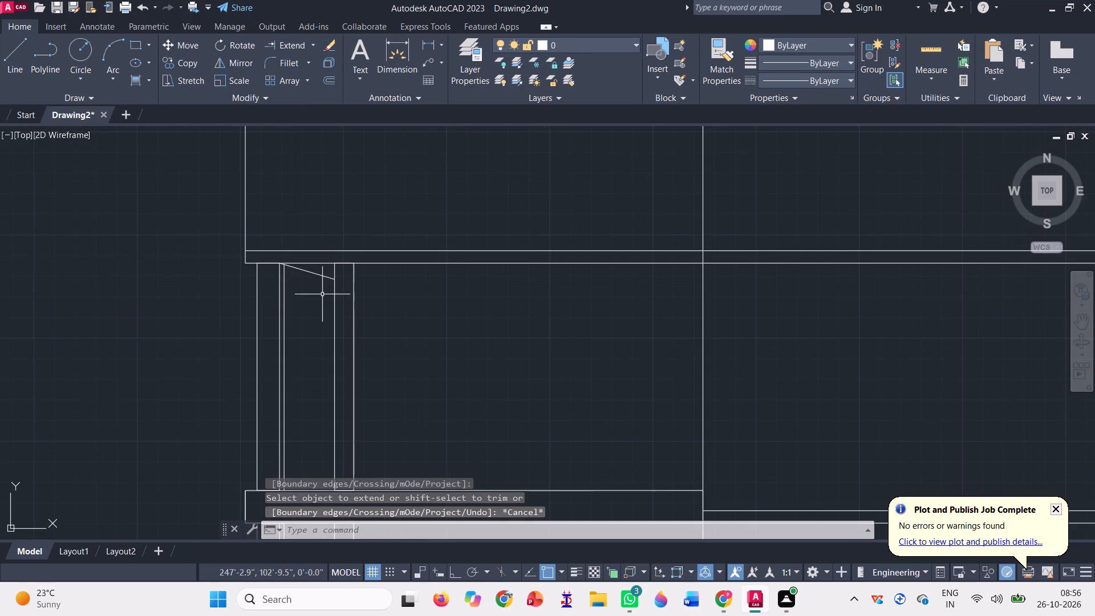
scroll(327, 291, up, 1)
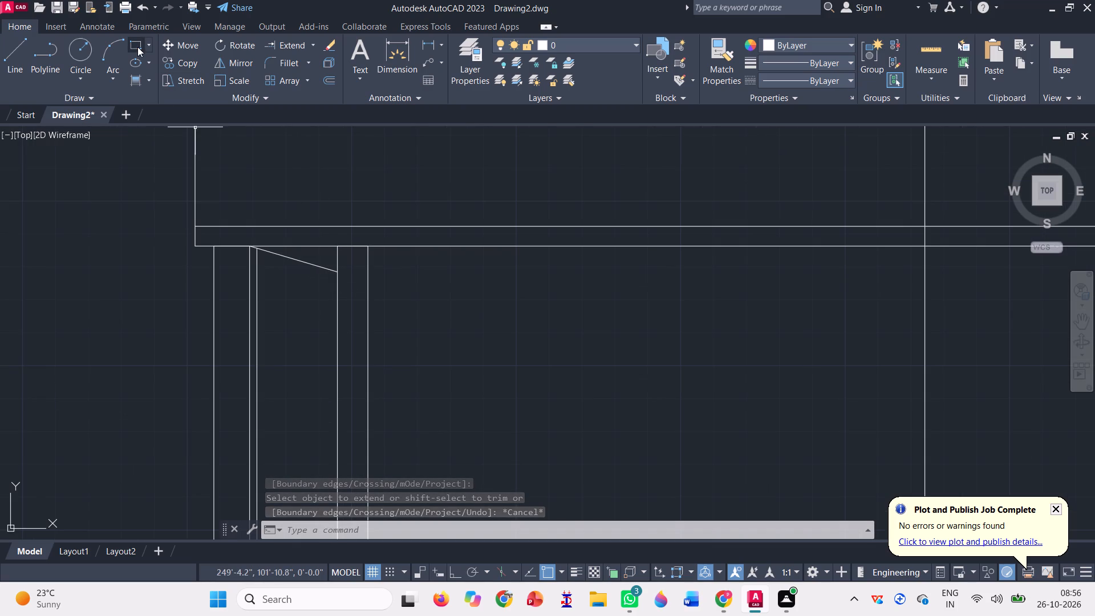
click(137, 46)
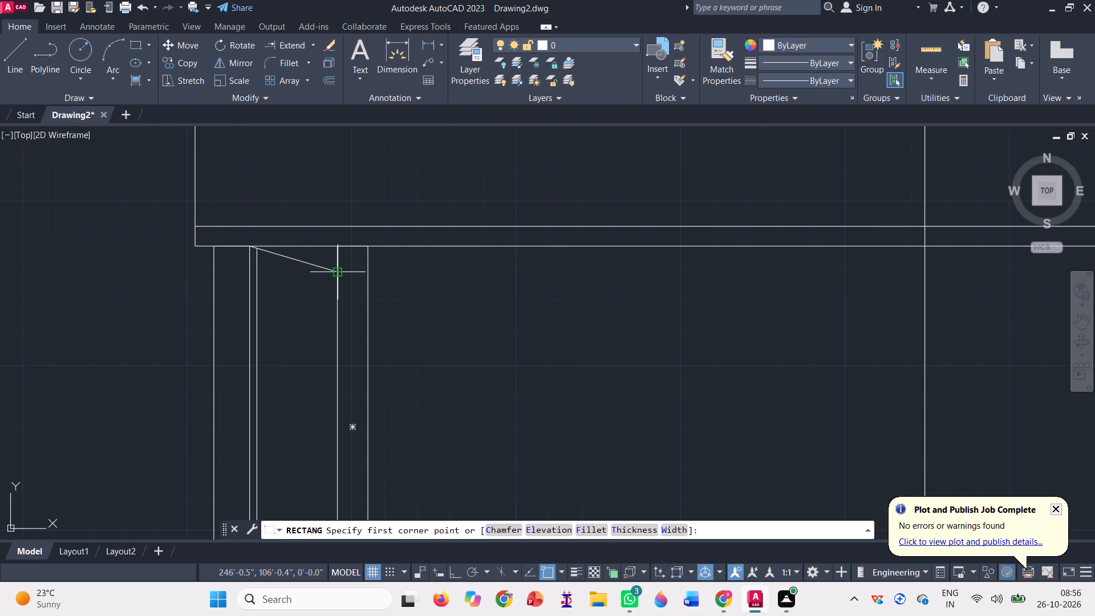
click(333, 268)
scroll(344, 280, down, 1)
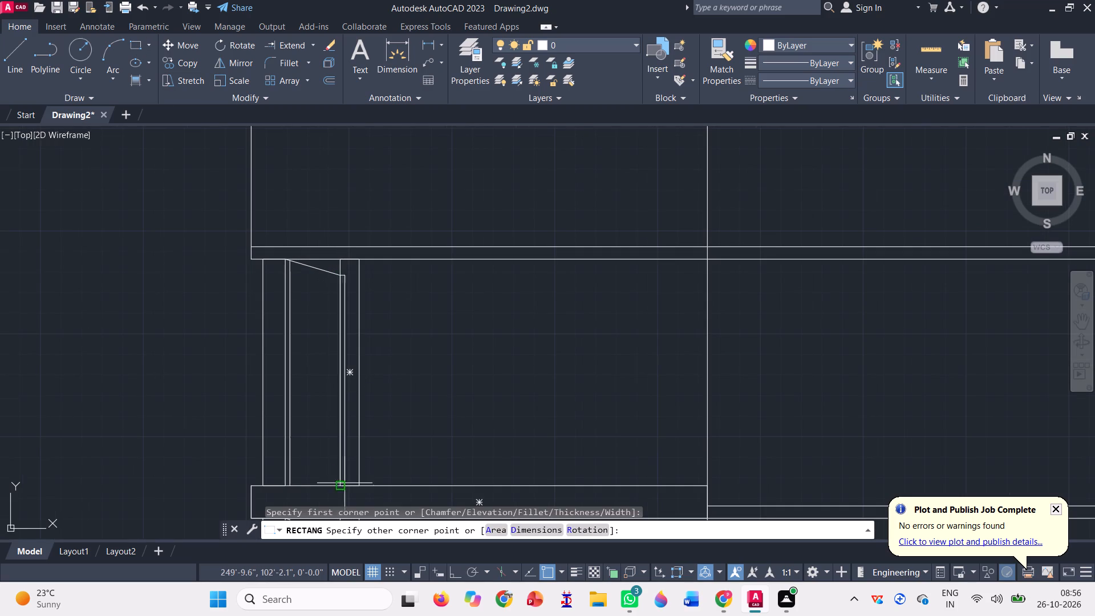
click(360, 487)
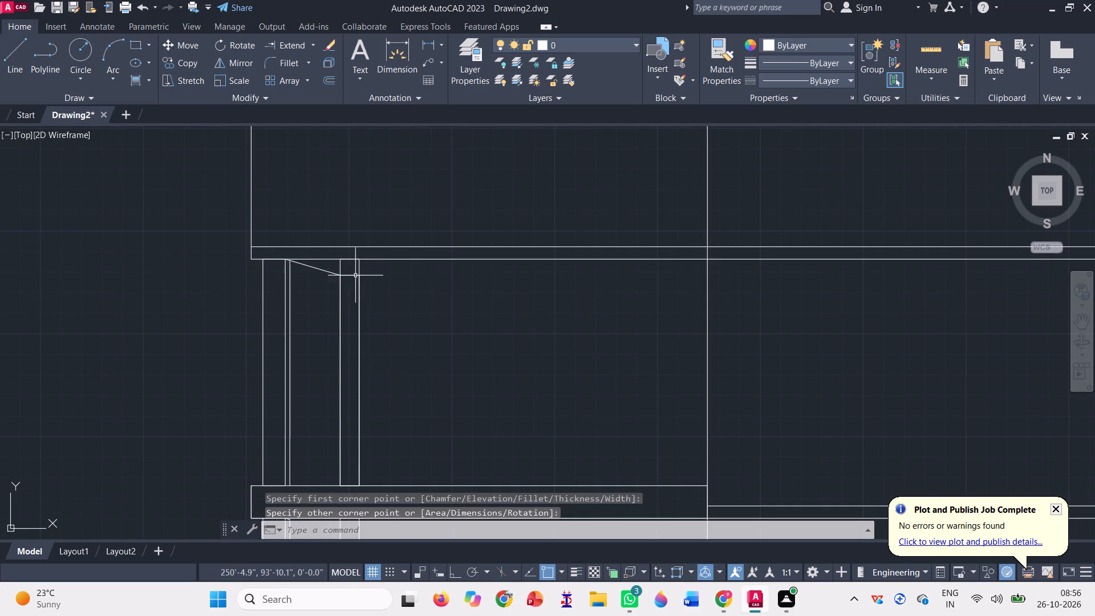
Erase the original taller upright that reaches the double line, keeping the shorter rectangle.
scroll(349, 257, up, 3)
click(317, 279)
click(292, 265)
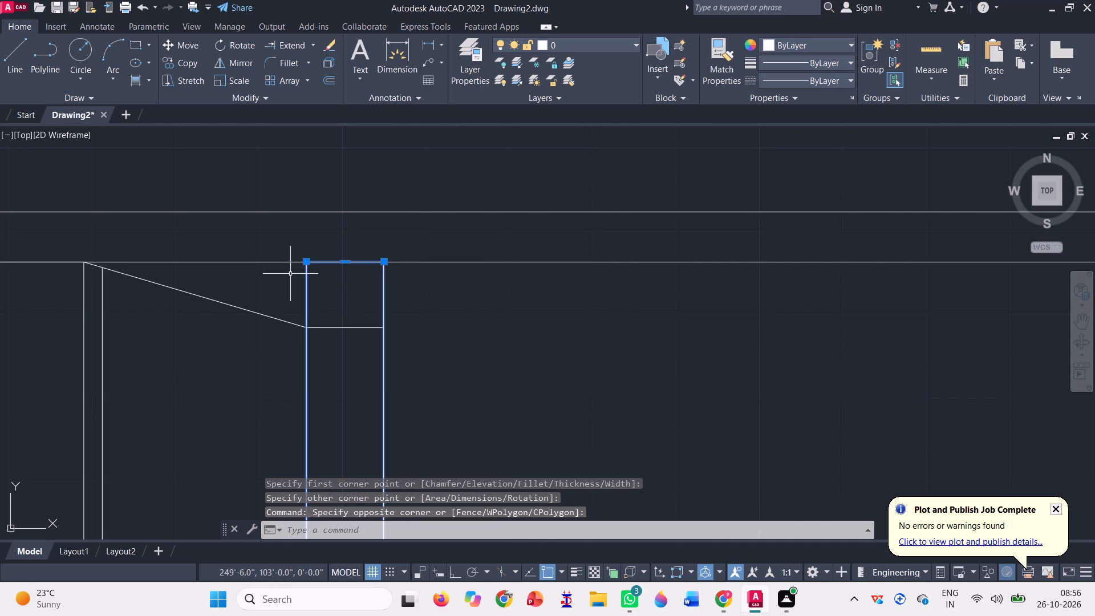
key(Delete)
scroll(290, 274, down, 1)
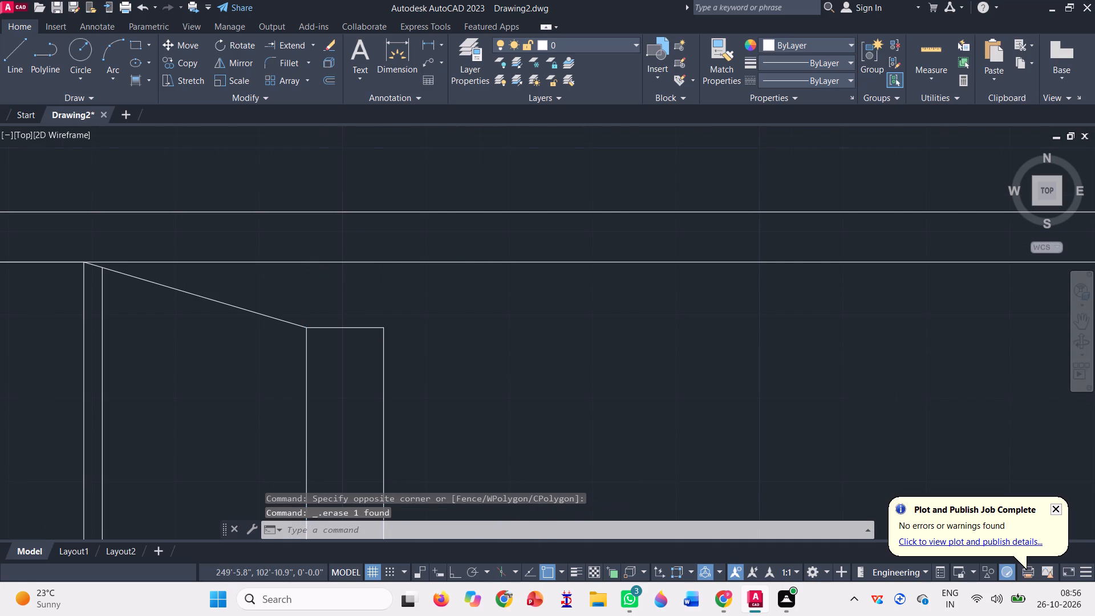
Draw a short line sloping down from the upper upright's far top corner, continued vertically down to the beam's top edge.
scroll(290, 274, down, 1)
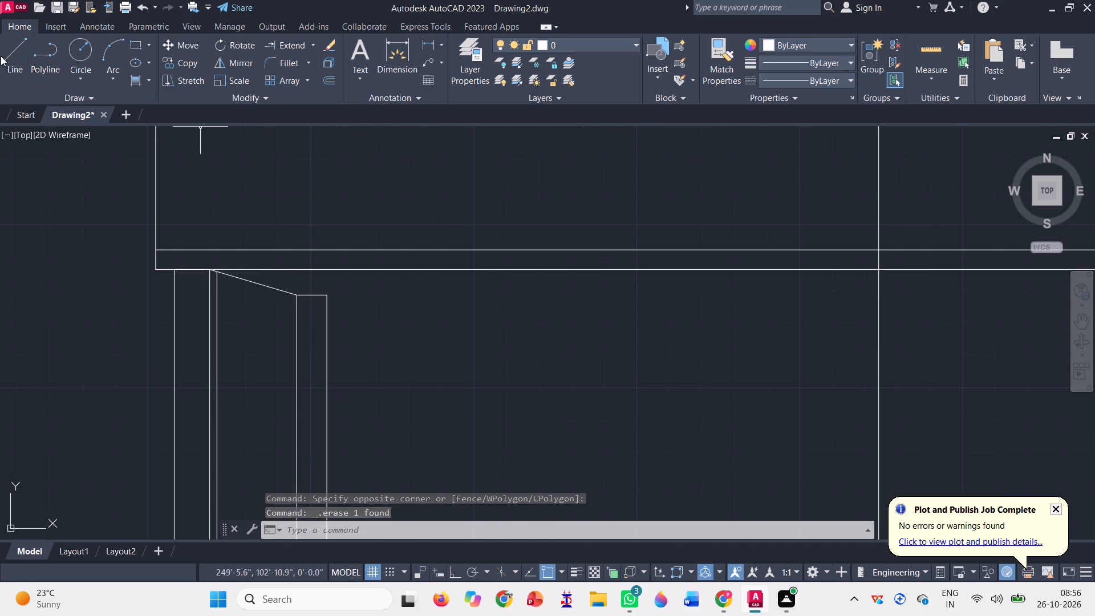
click(1, 56)
scroll(444, 326, up, 2)
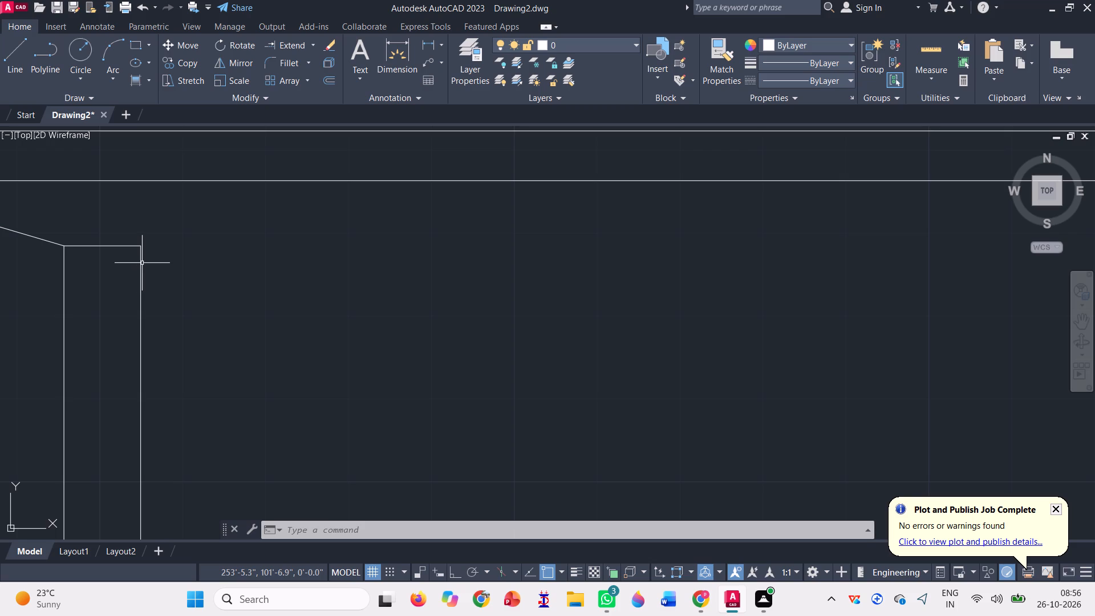
key(l)
key(Return)
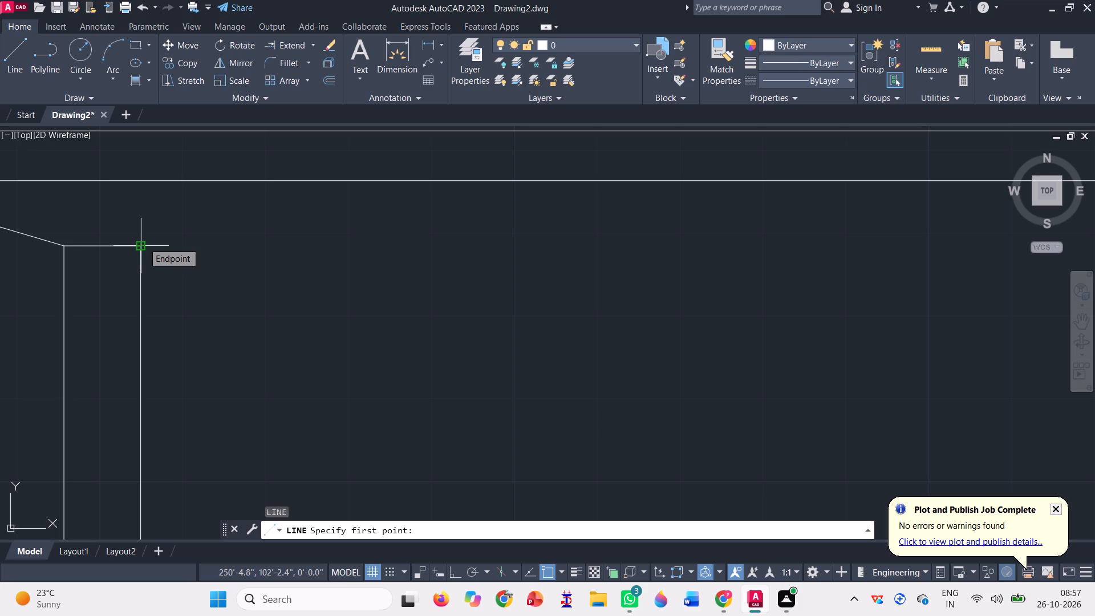
click(143, 242)
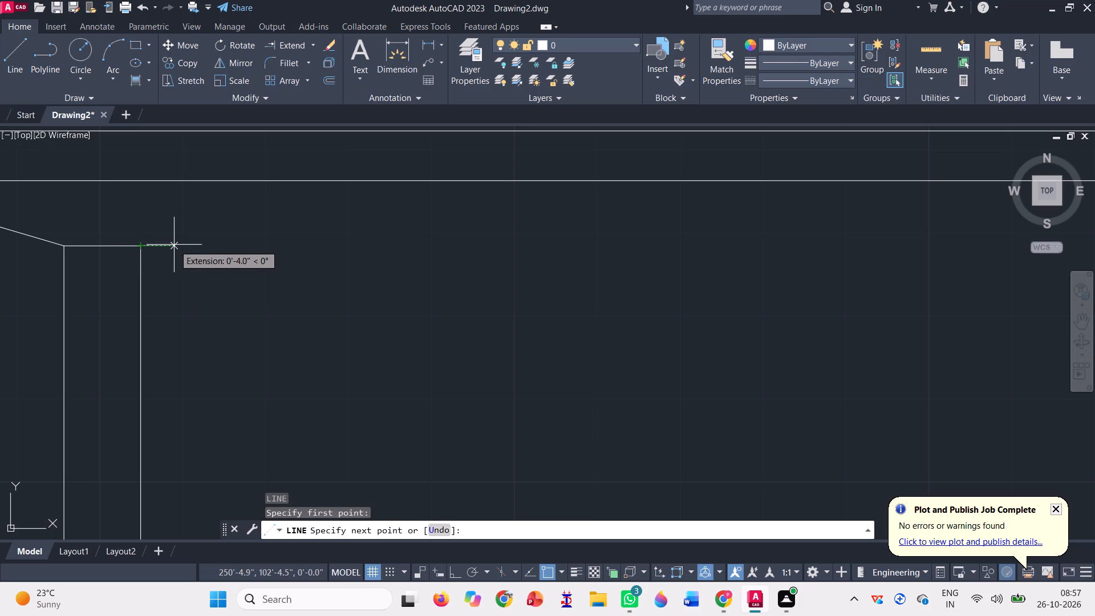
click(168, 260)
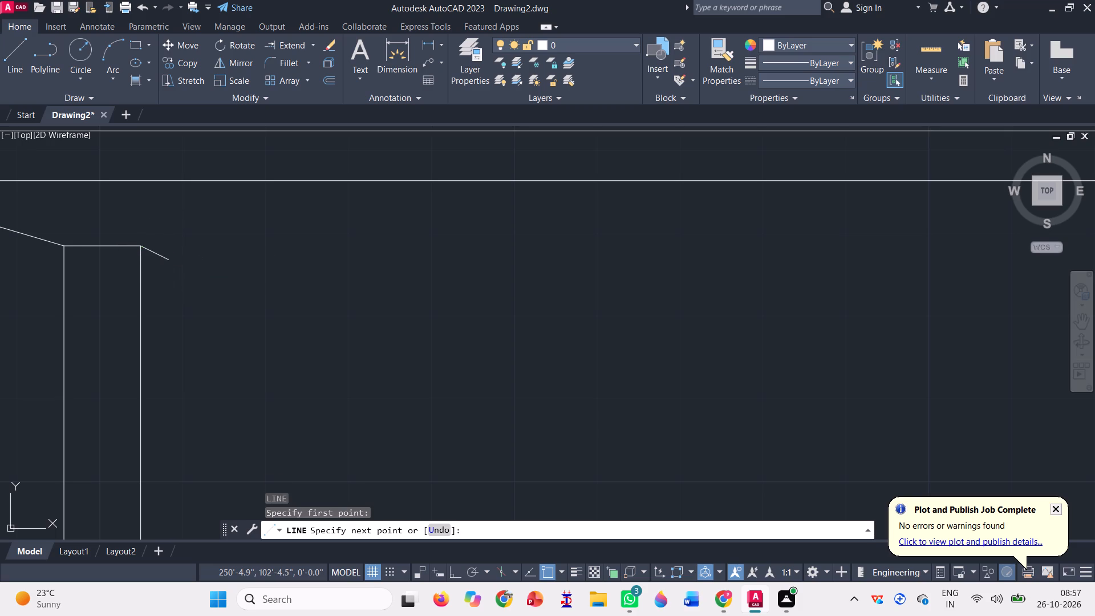
scroll(149, 279, down, 4)
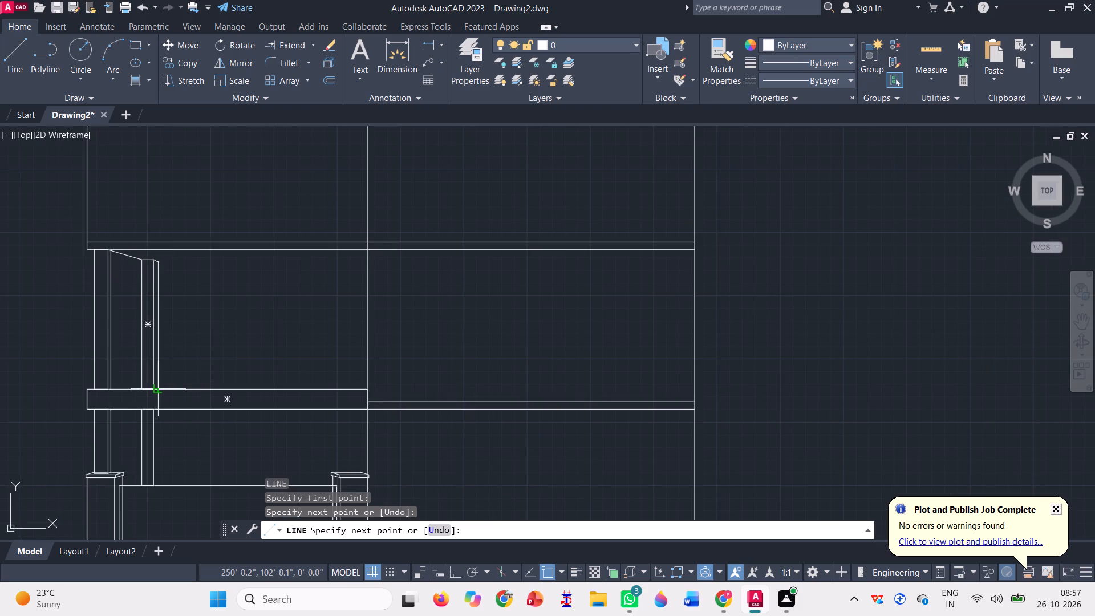
scroll(160, 389, up, 4)
click(137, 395)
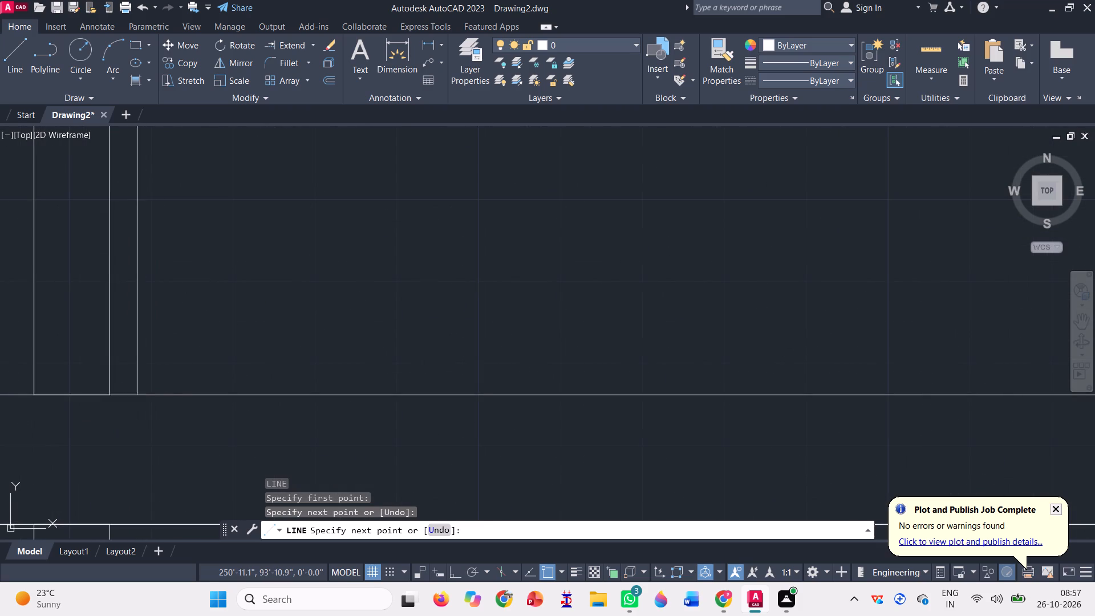
scroll(125, 414, down, 4)
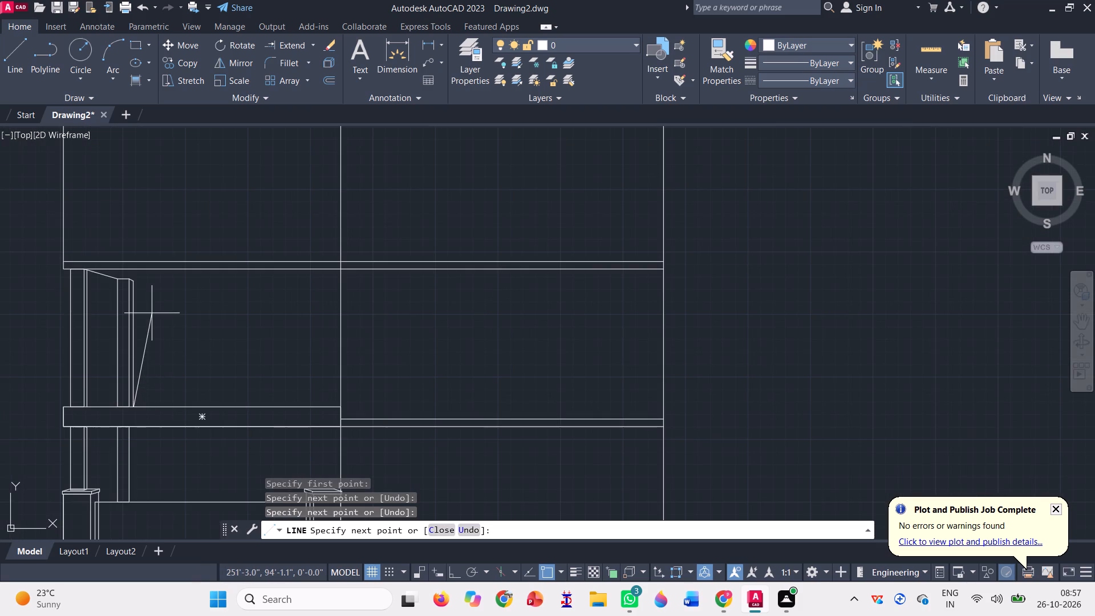
key(space)
Draw a horizontal line with Ortho on from the upright's short slope end, stopping short of the central vertical line.
key(l)
key(Return)
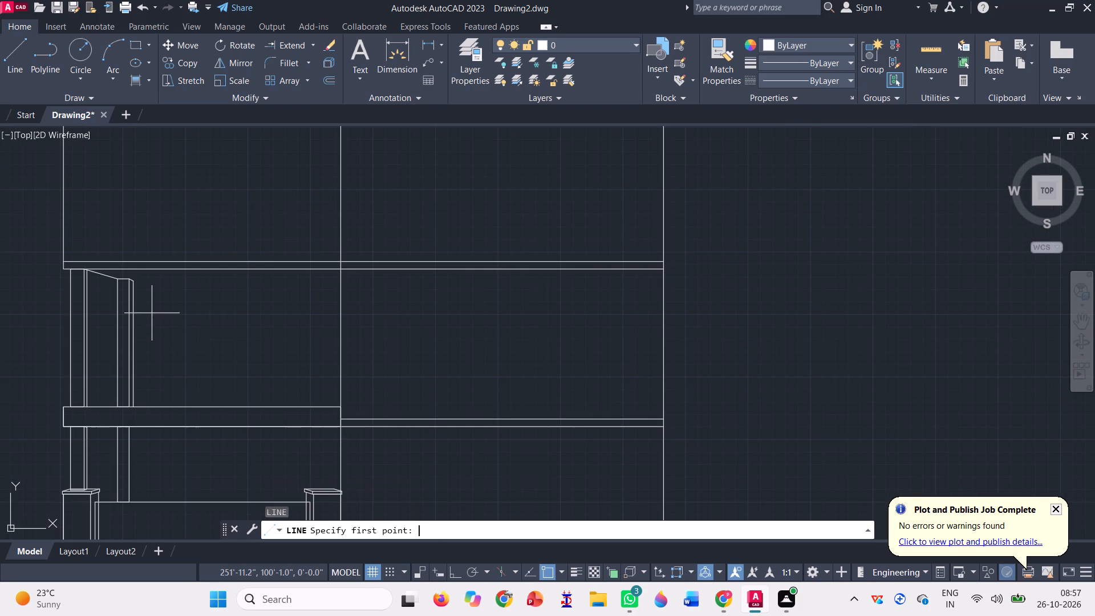
scroll(107, 253, up, 3)
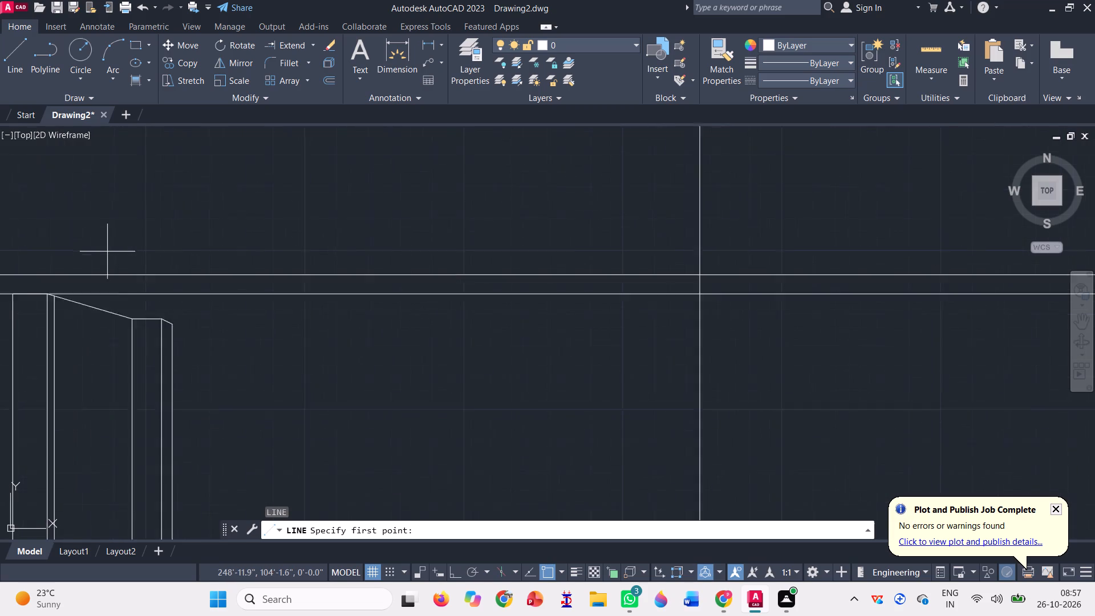
click(210, 364)
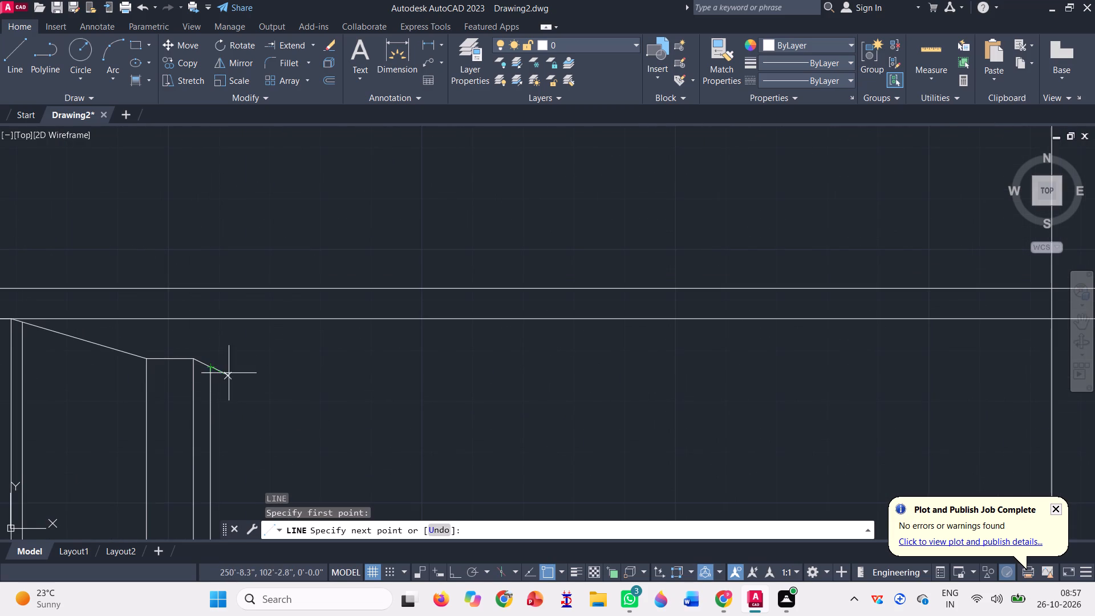
scroll(261, 374, down, 2)
scroll(212, 339, down, 2)
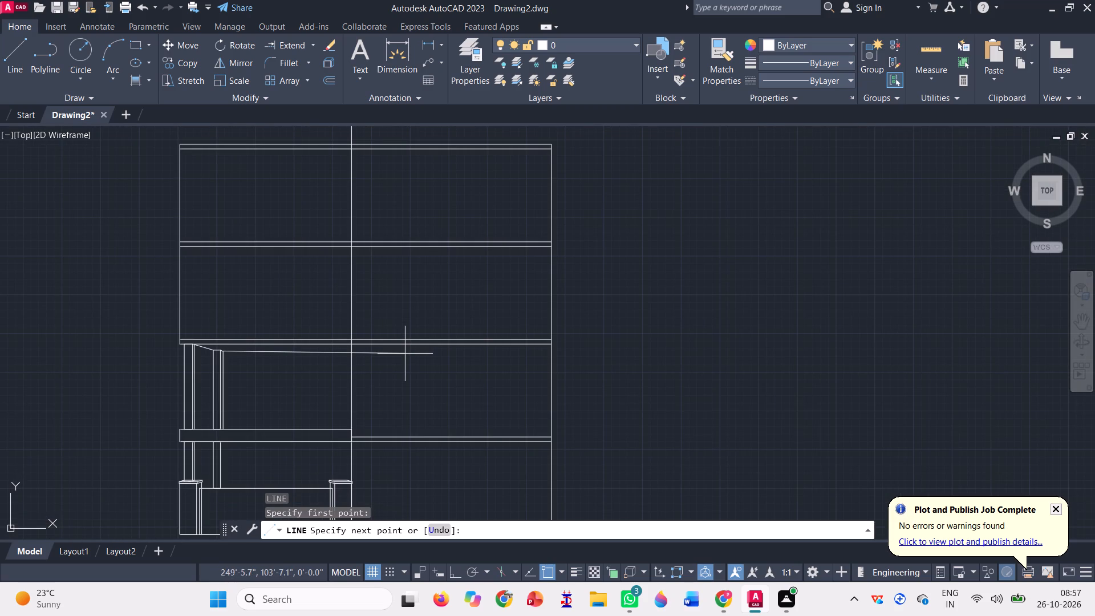
key(F8)
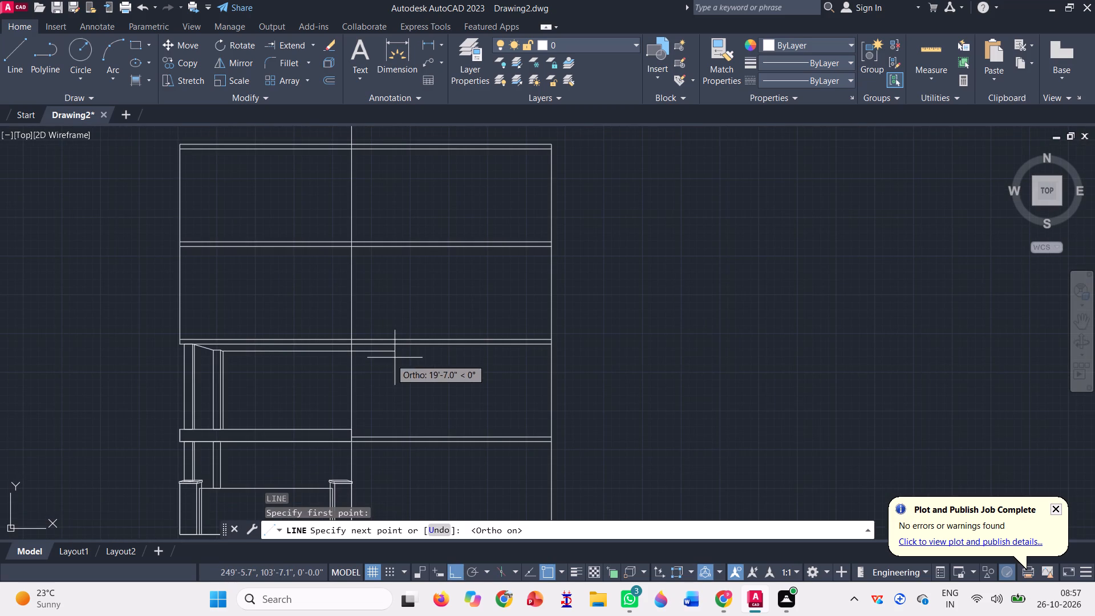
click(317, 365)
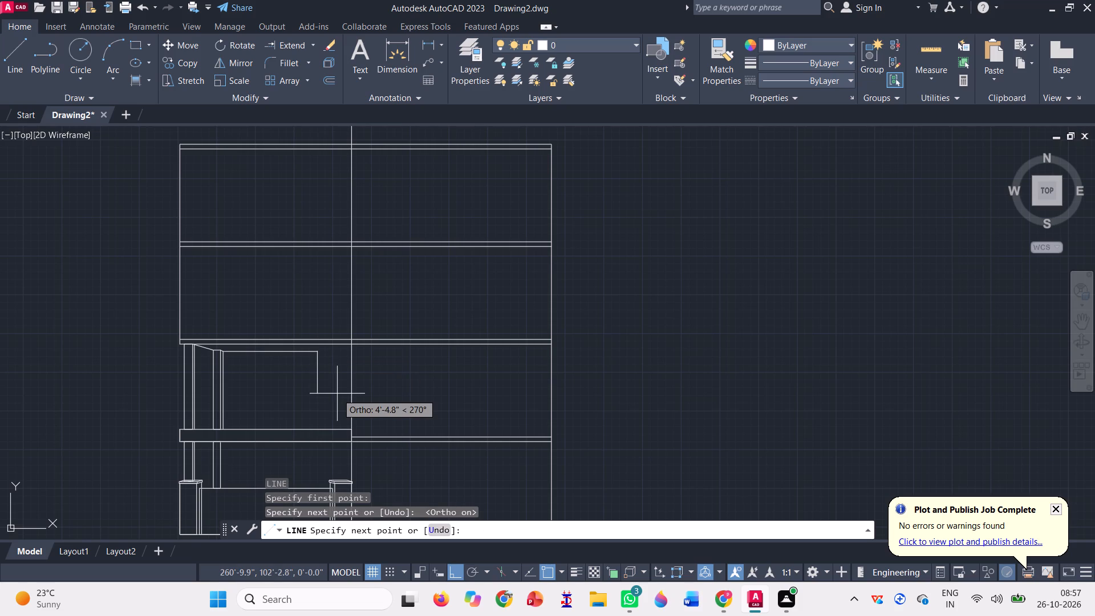
key(space)
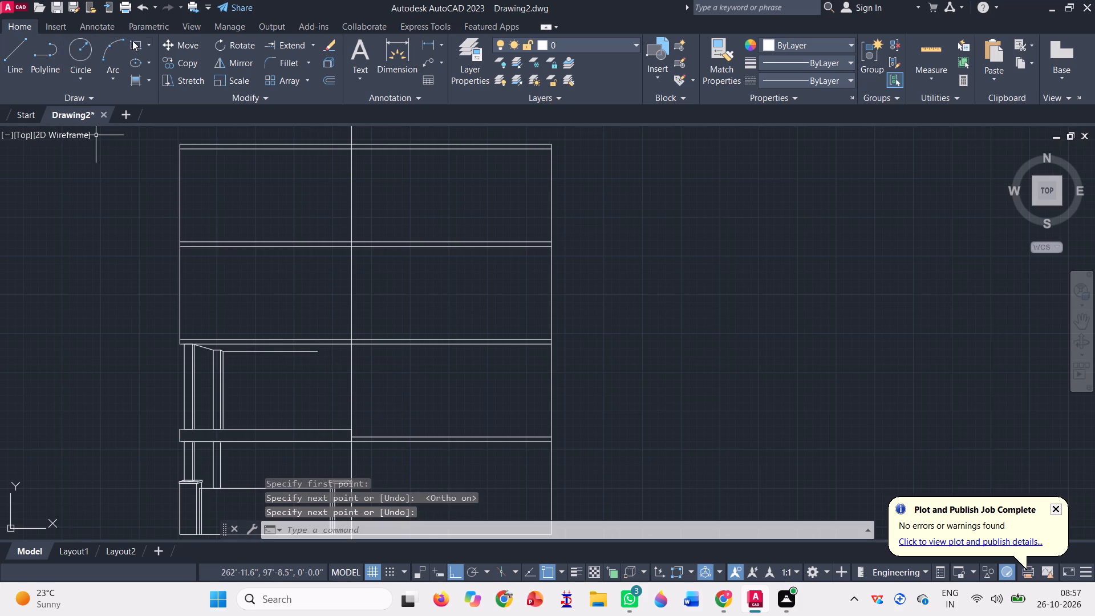
Draw a rectangle from the beam's top corner at the central vertical line up to the double line's lower edge, crossing the horizontal line.
click(133, 40)
scroll(492, 443, up, 2)
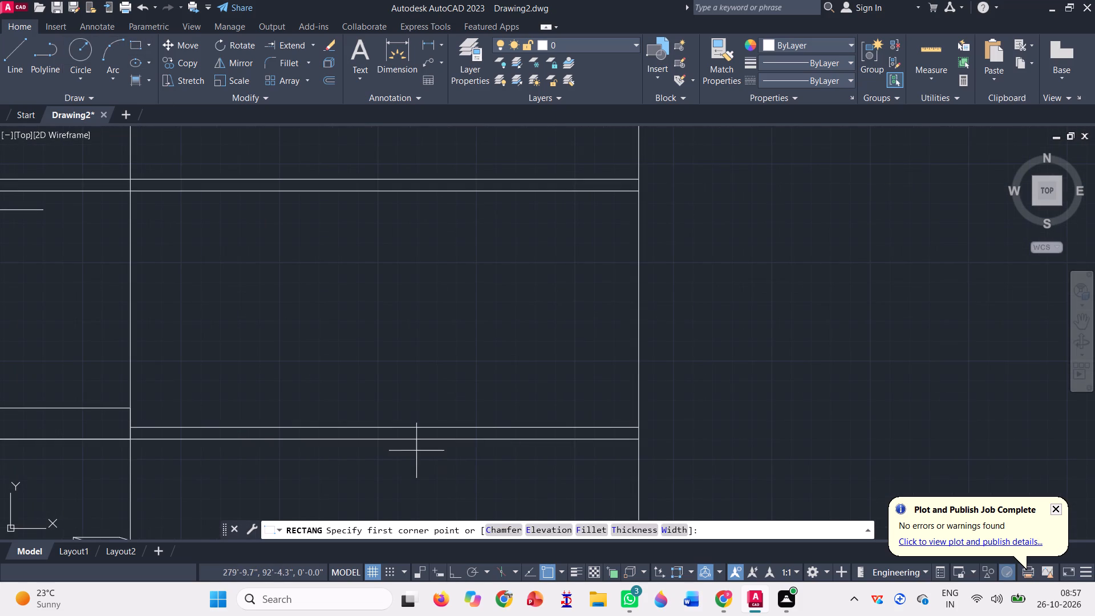
scroll(236, 371, down, 1)
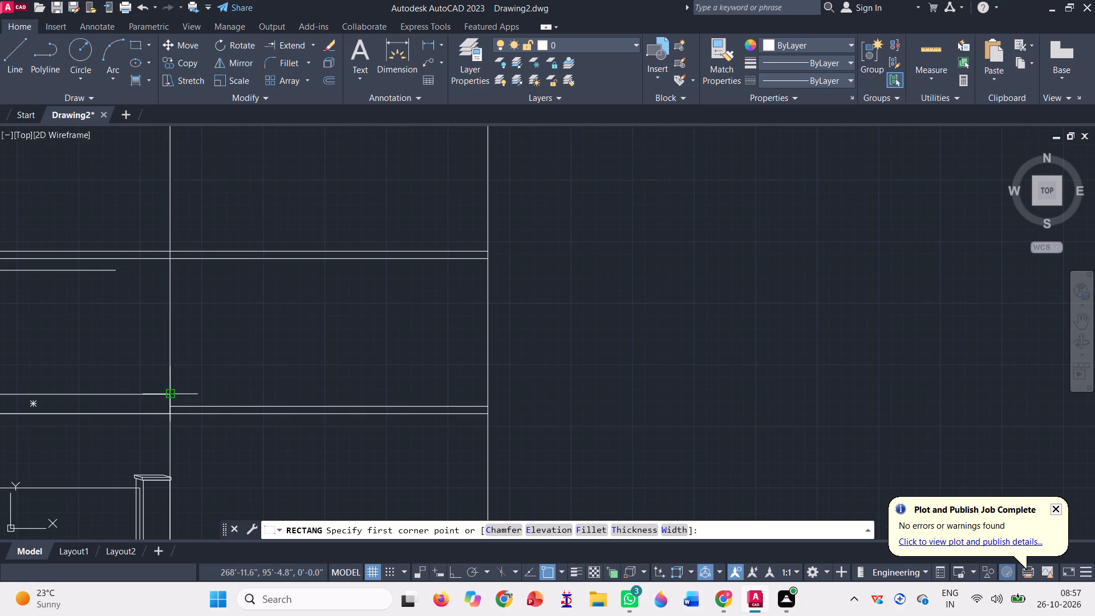
click(172, 395)
scroll(259, 410, down, 1)
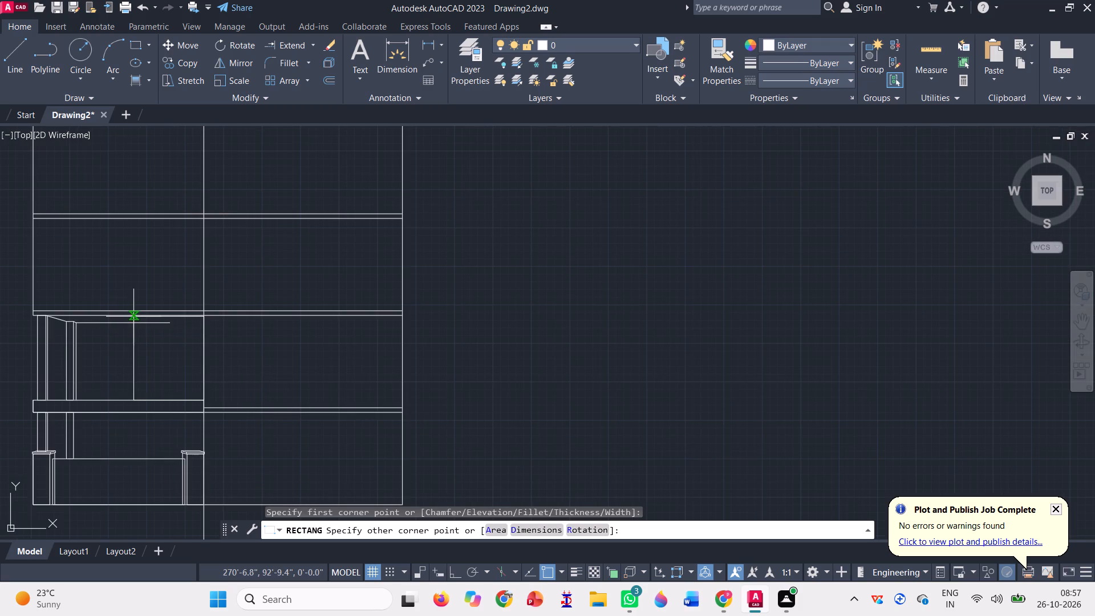
scroll(133, 317, up, 1)
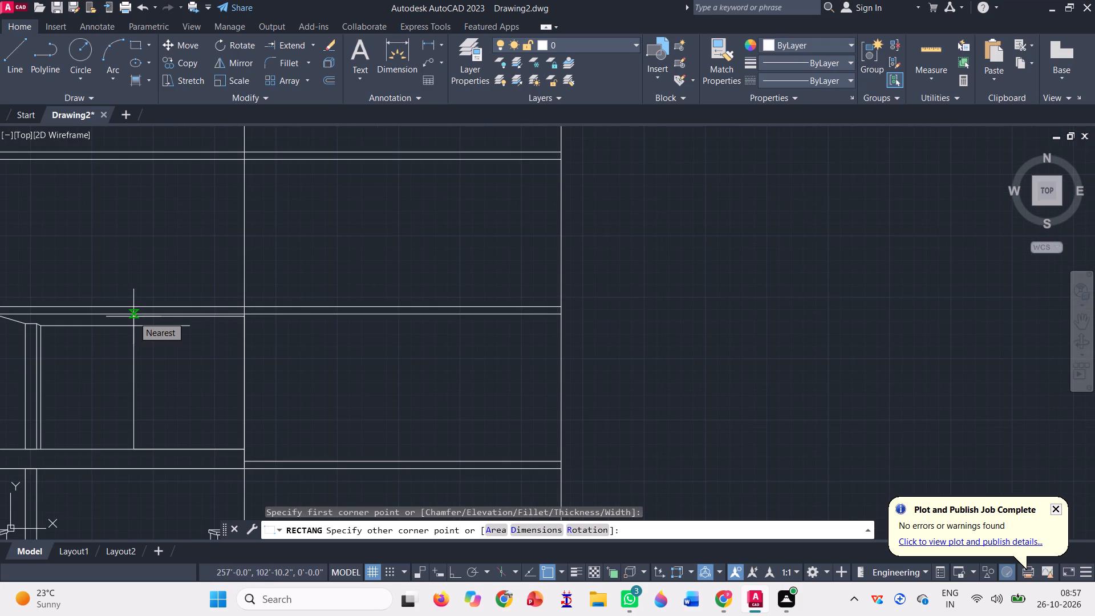
click(133, 314)
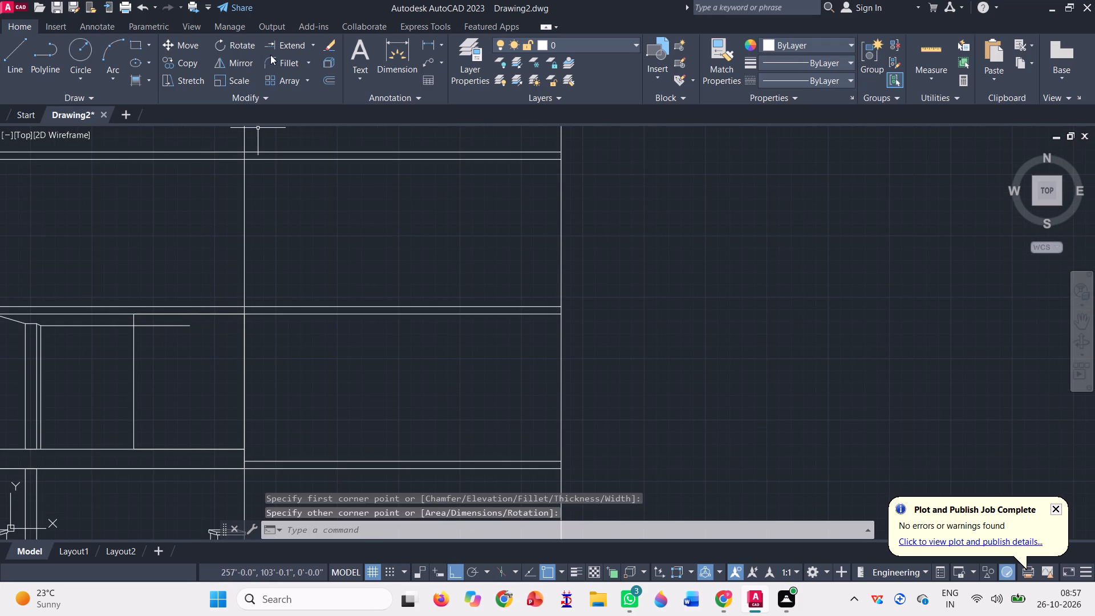
Trim the end of the horizontal line that projects inside the new rectangle.
click(313, 34)
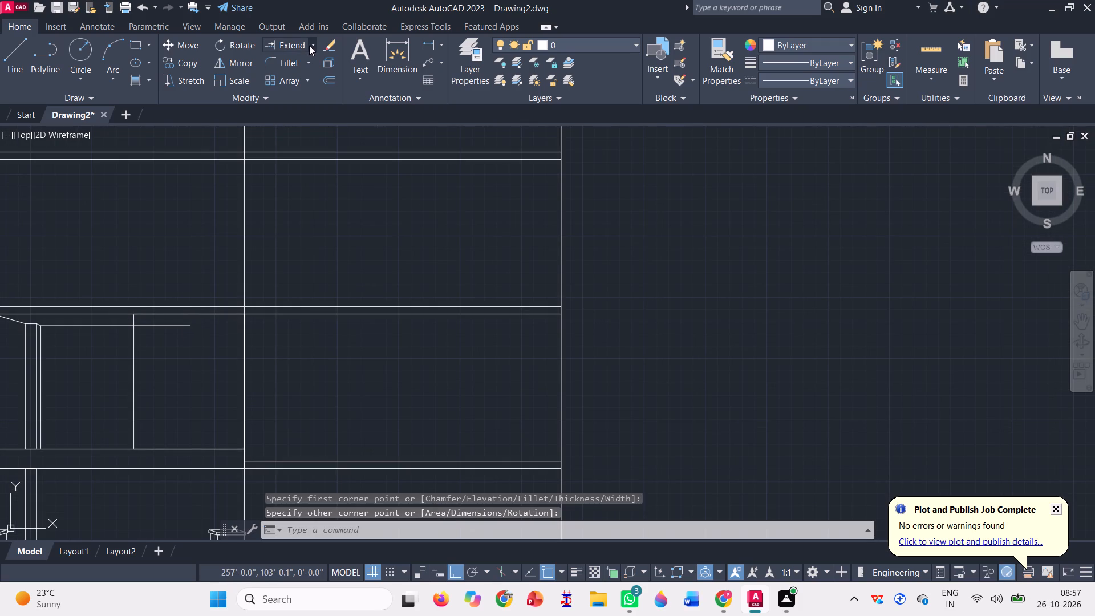
click(315, 42)
click(312, 64)
scroll(174, 319, up, 2)
click(163, 335)
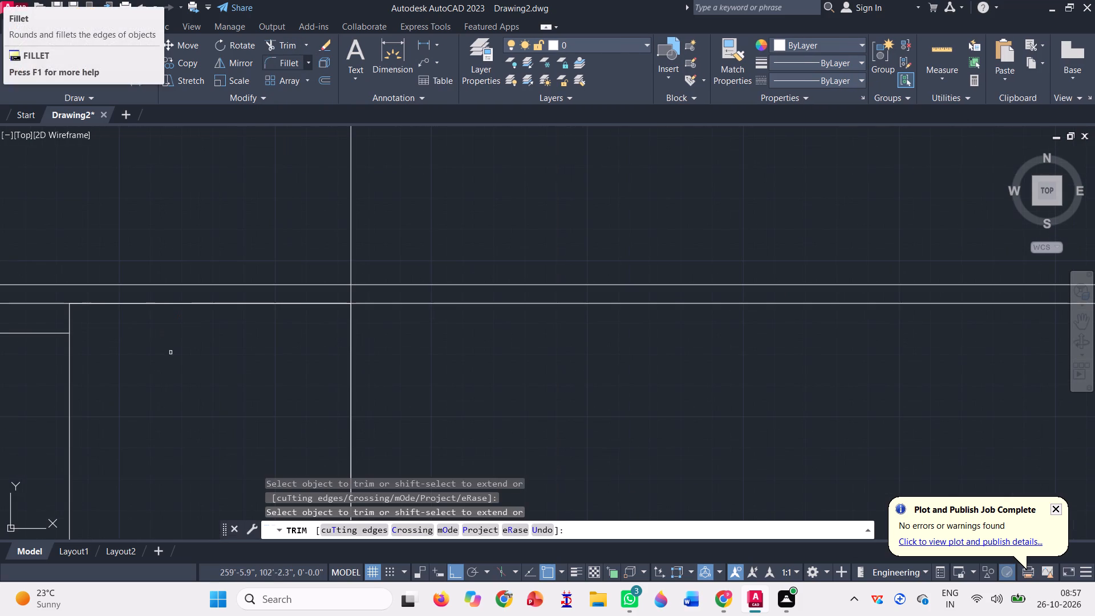
scroll(181, 351, down, 2)
scroll(184, 303, down, 1)
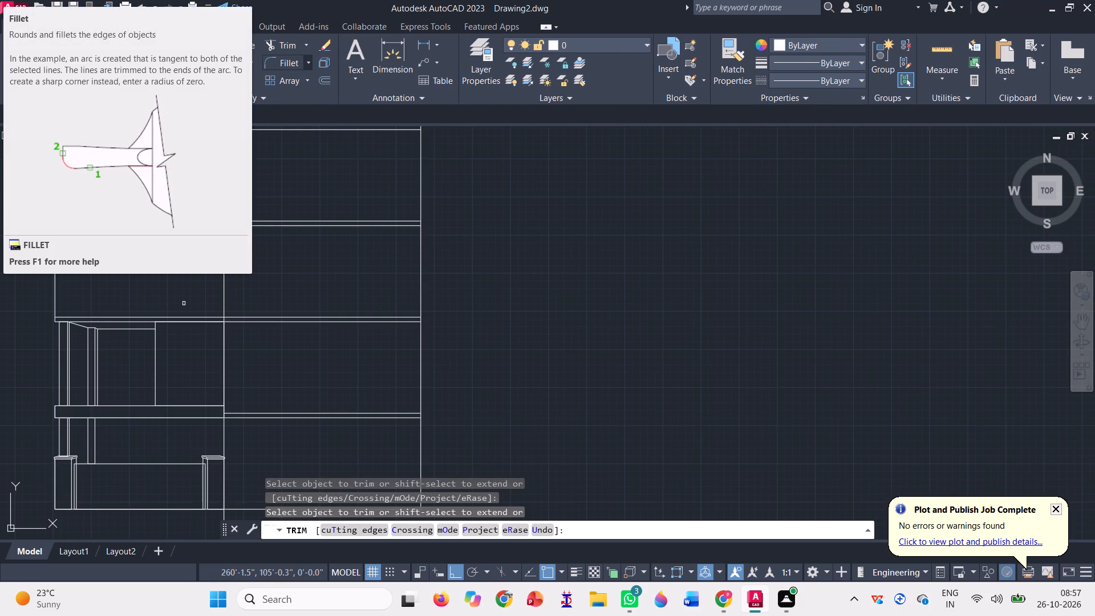
key(Escape)
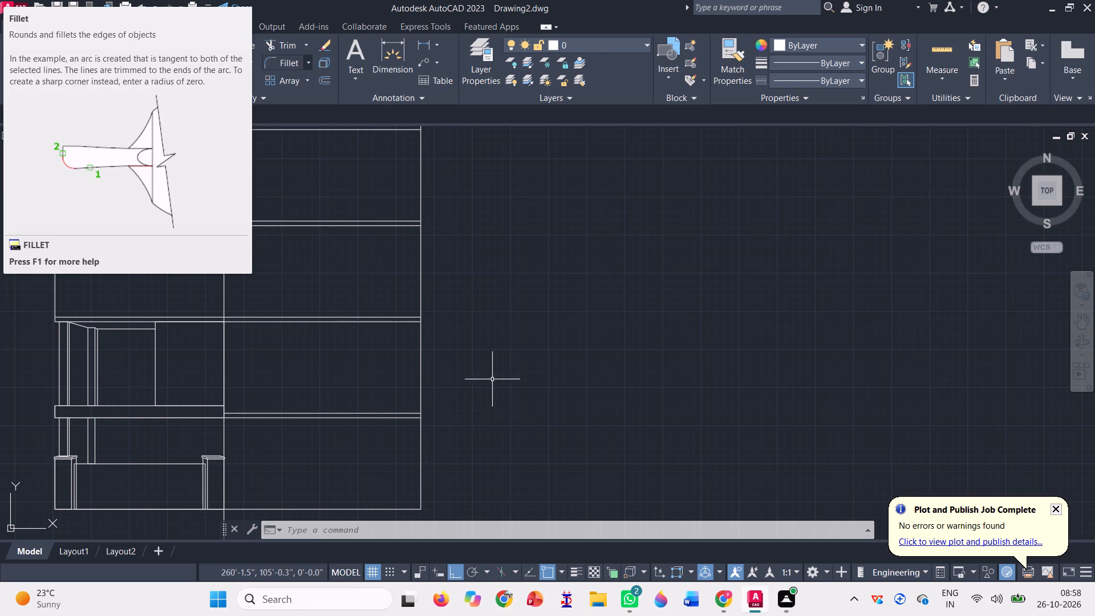
Copy the beam from its bottom corner at the central vertical line up to the double line's lower edge above the upper posts.
scroll(311, 301, down, 1)
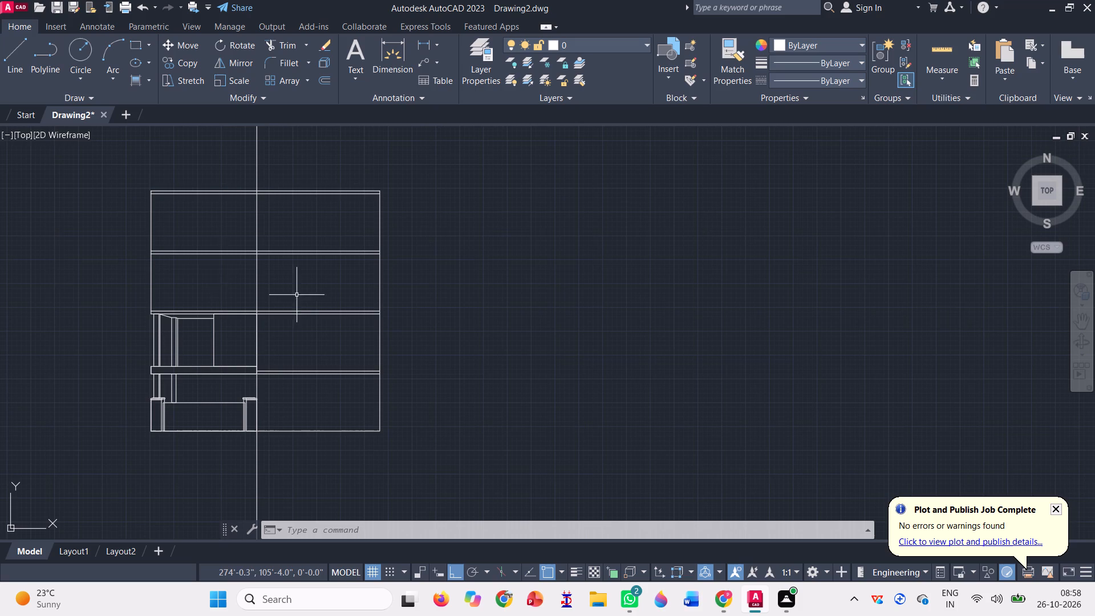
scroll(206, 261, up, 1)
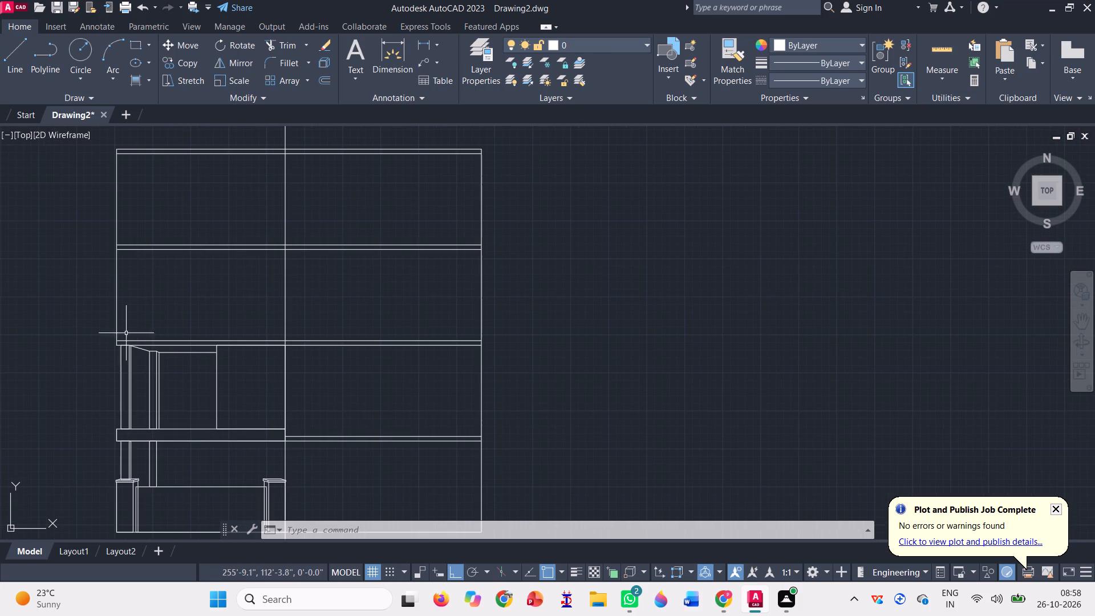
click(238, 436)
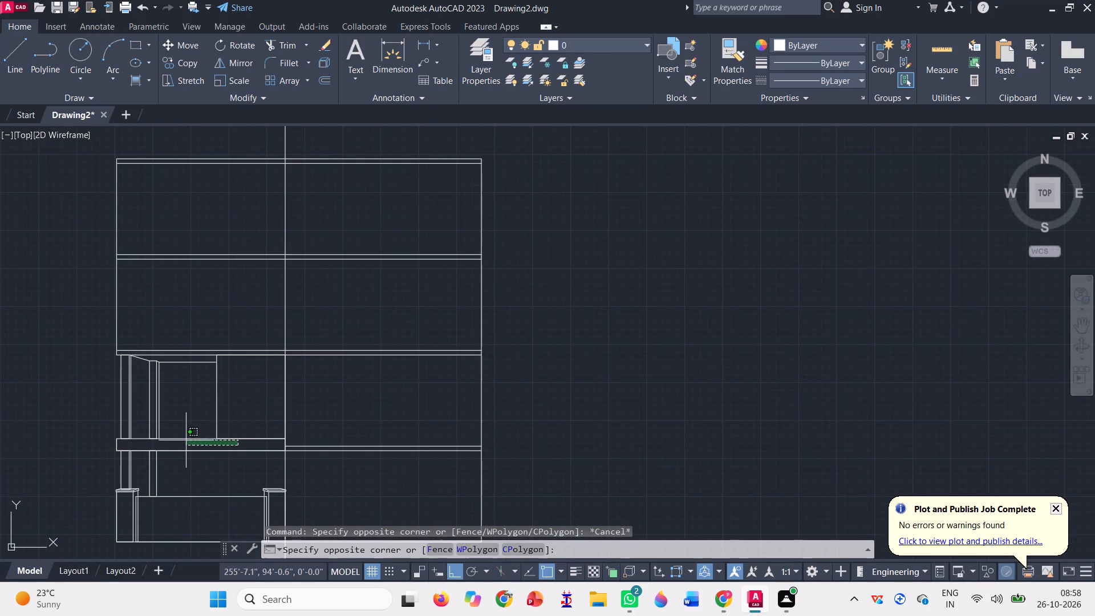
click(184, 449)
click(182, 440)
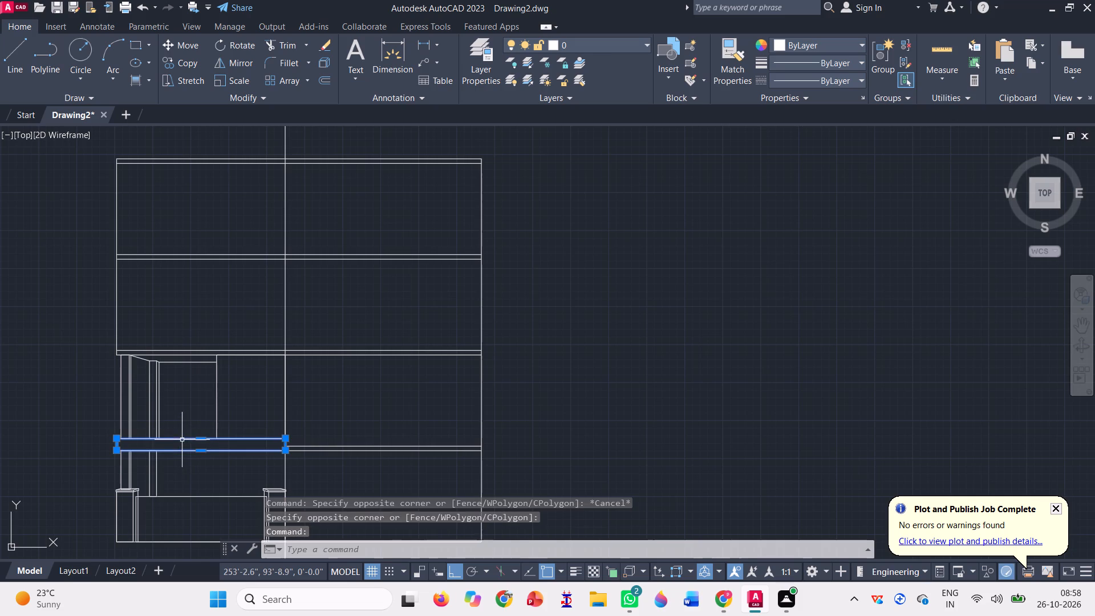
text(co)
key(space)
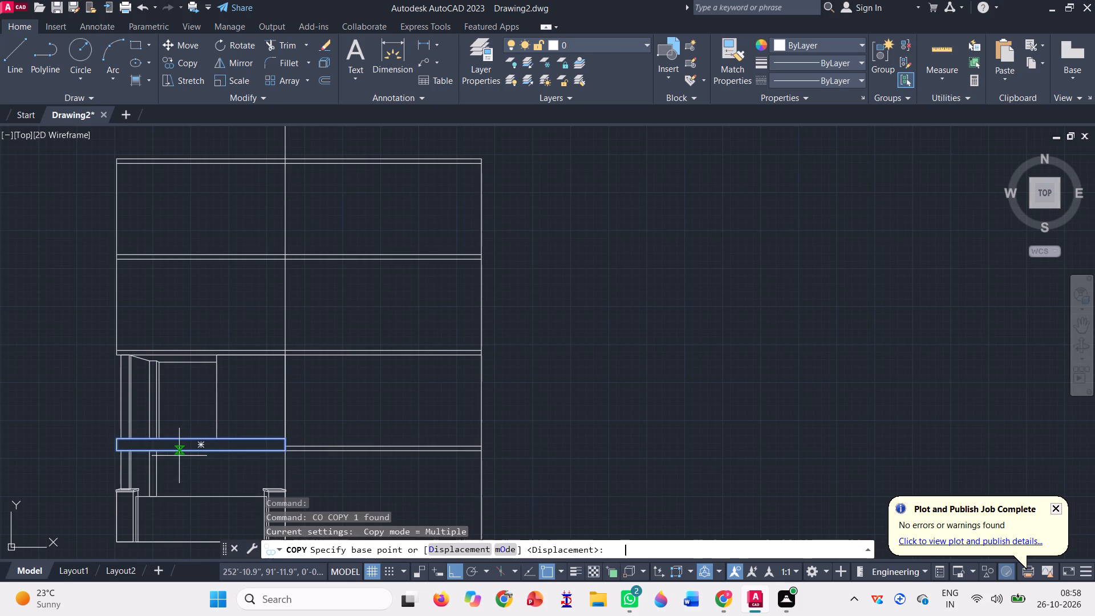
scroll(179, 456, up, 1)
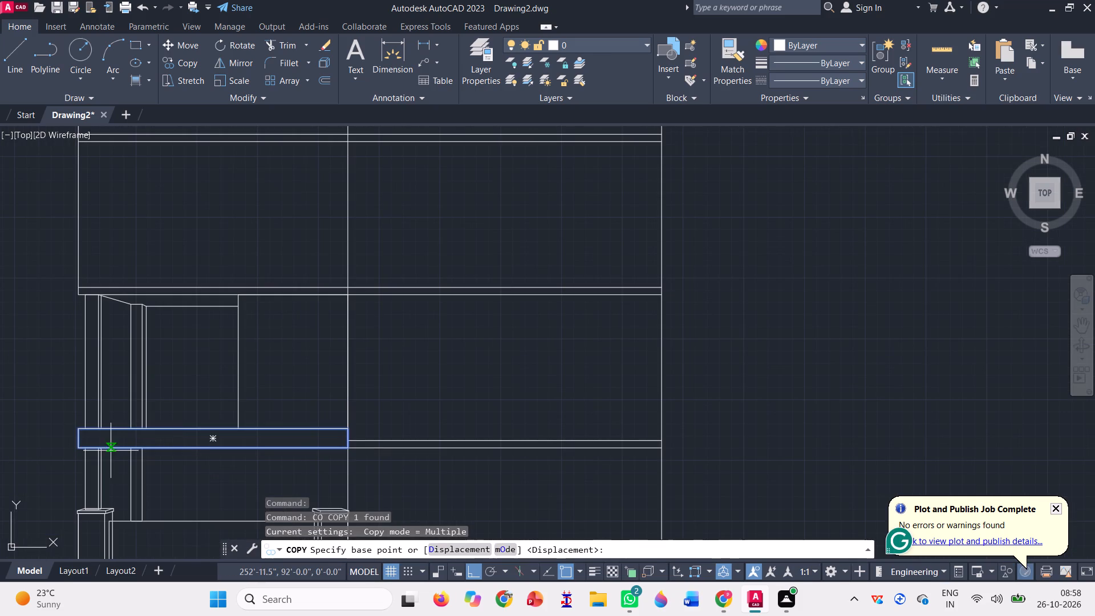
click(350, 450)
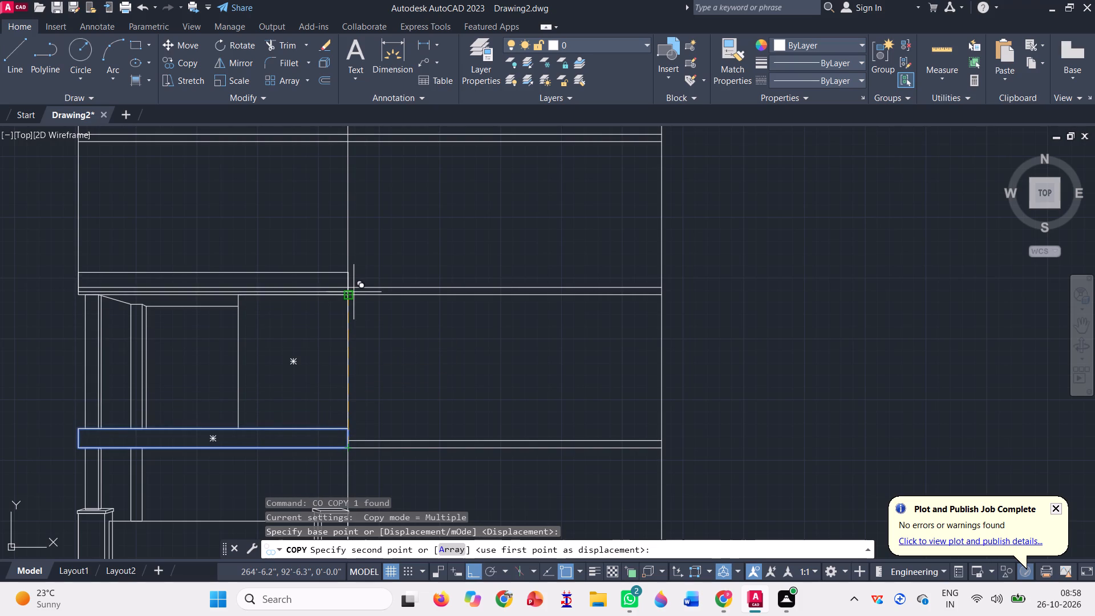
click(346, 297)
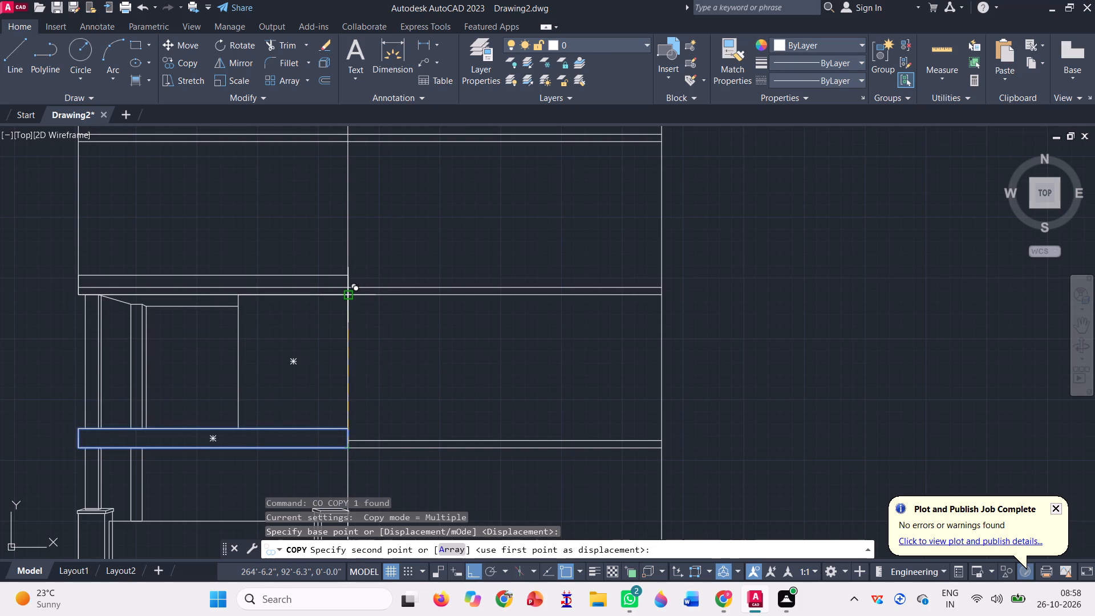
key(space)
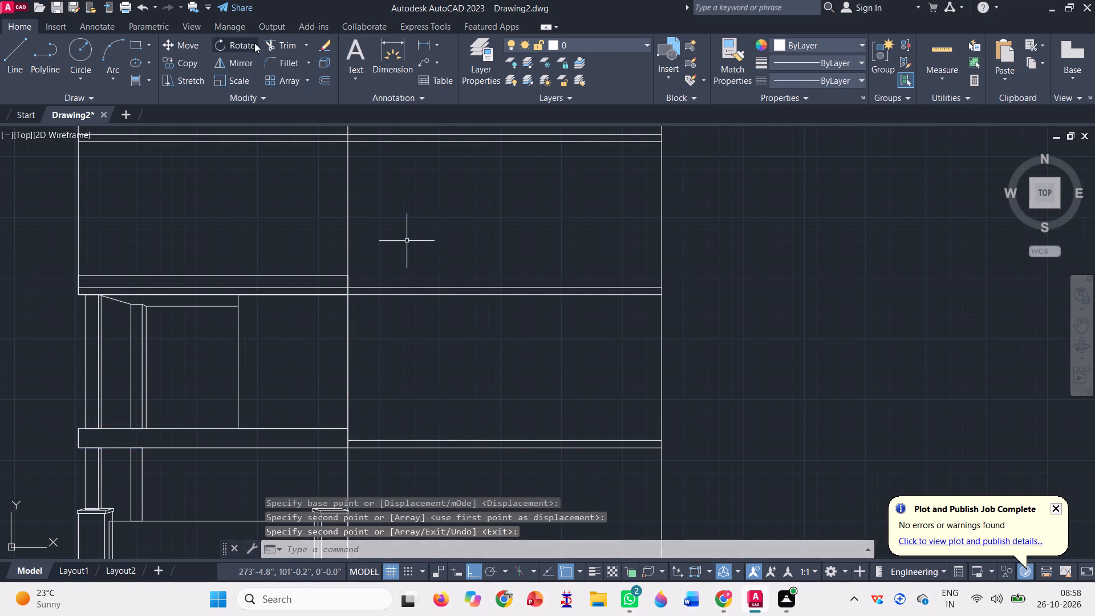
Trim the segment of the double line's upper line that runs through the newly copied upper beam.
click(284, 38)
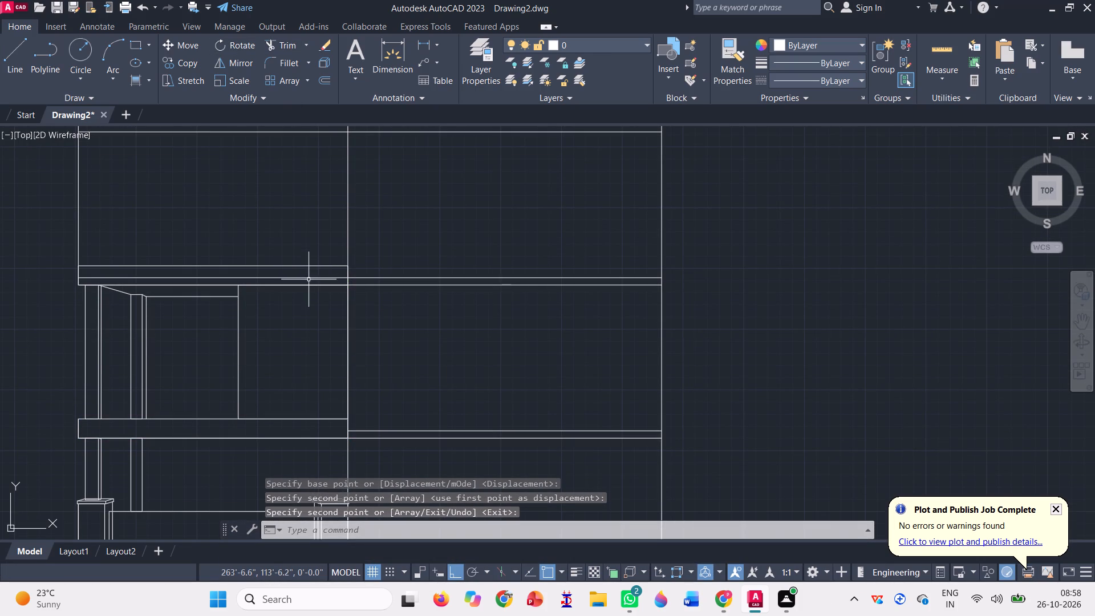
click(278, 44)
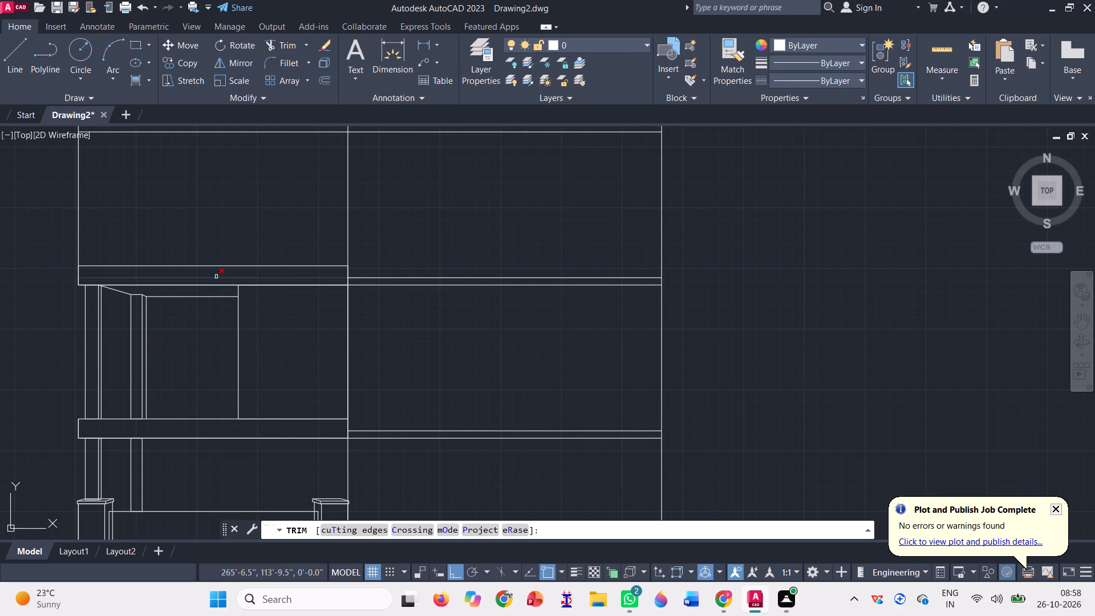
click(218, 278)
scroll(428, 317, down, 1)
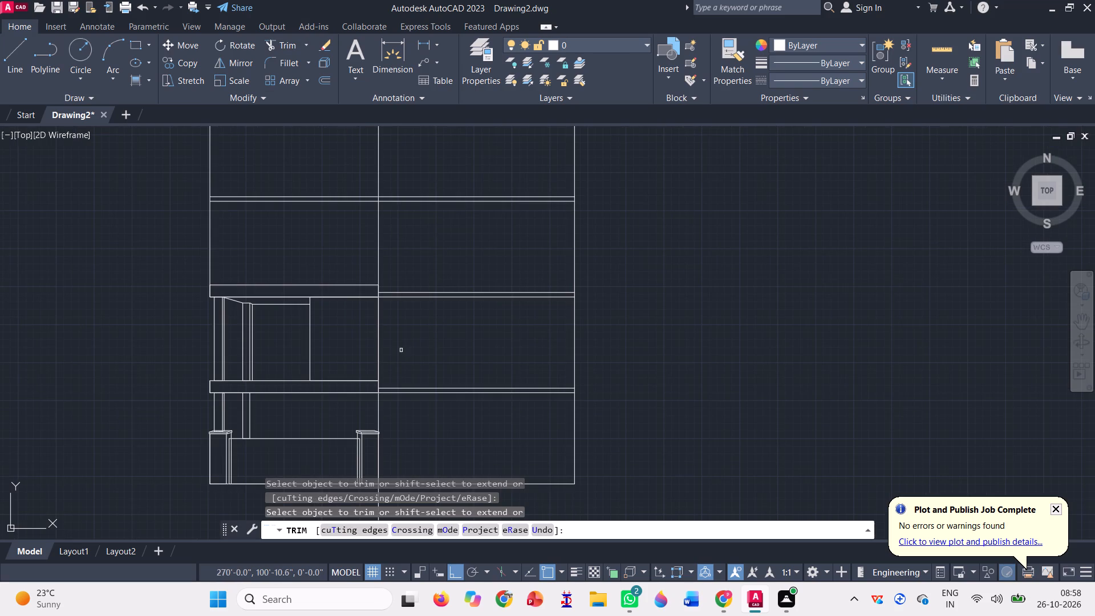
key(Escape)
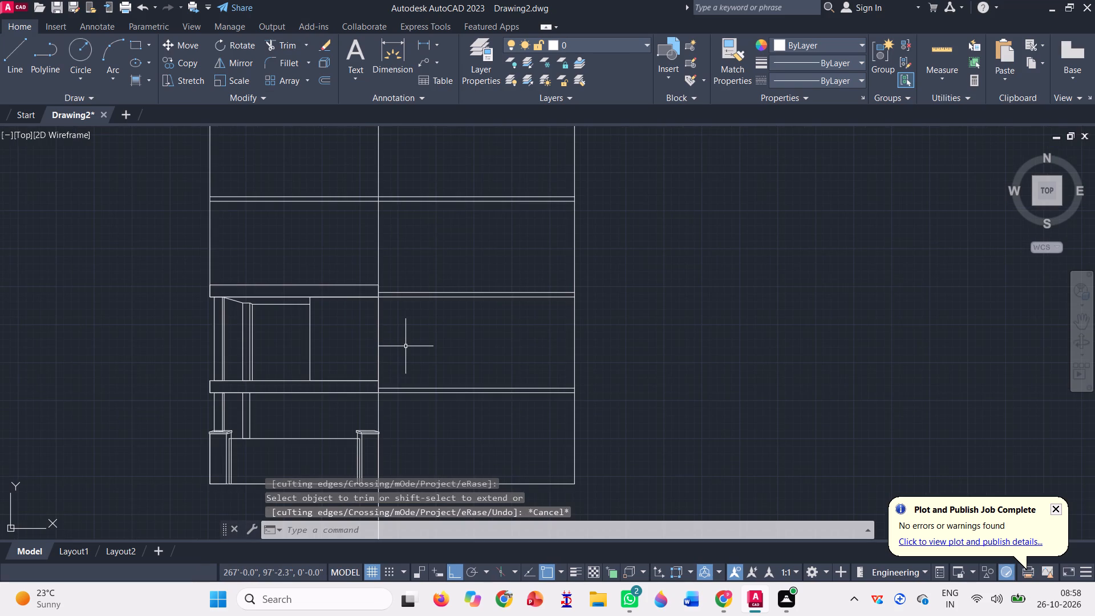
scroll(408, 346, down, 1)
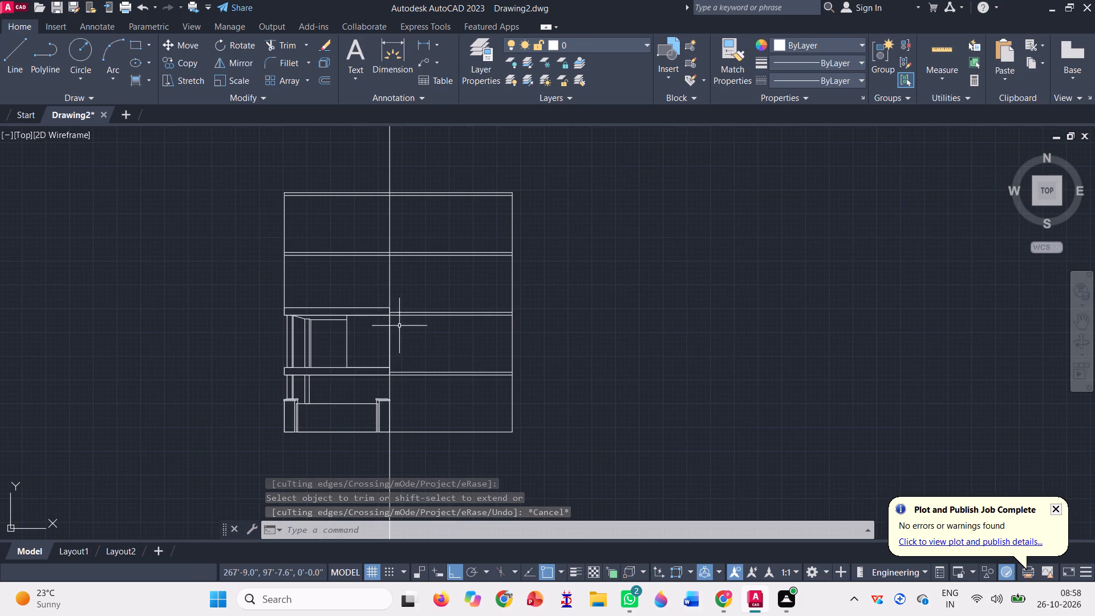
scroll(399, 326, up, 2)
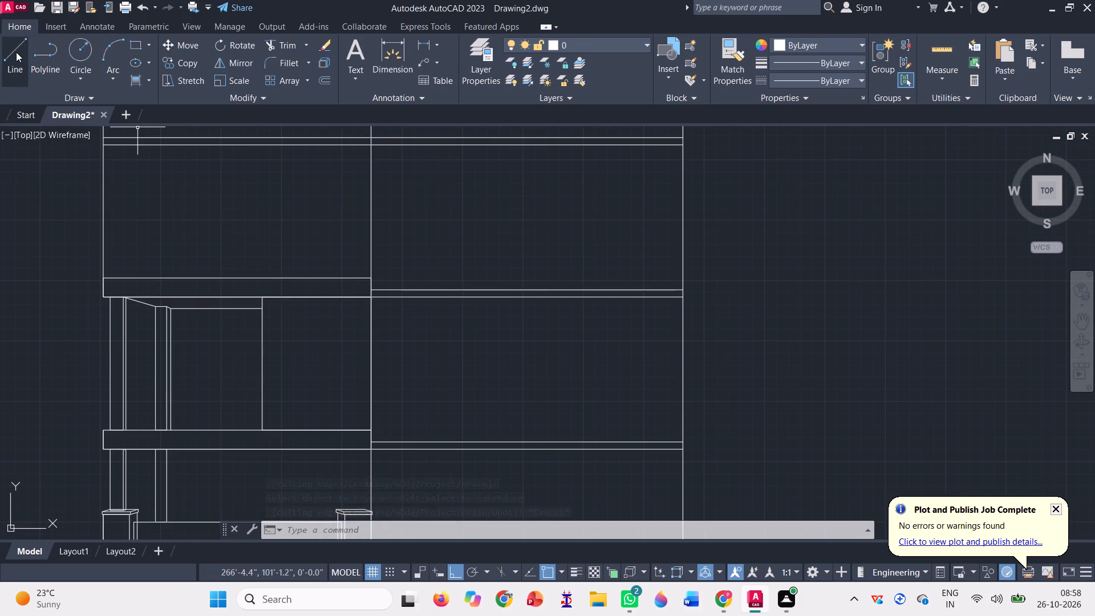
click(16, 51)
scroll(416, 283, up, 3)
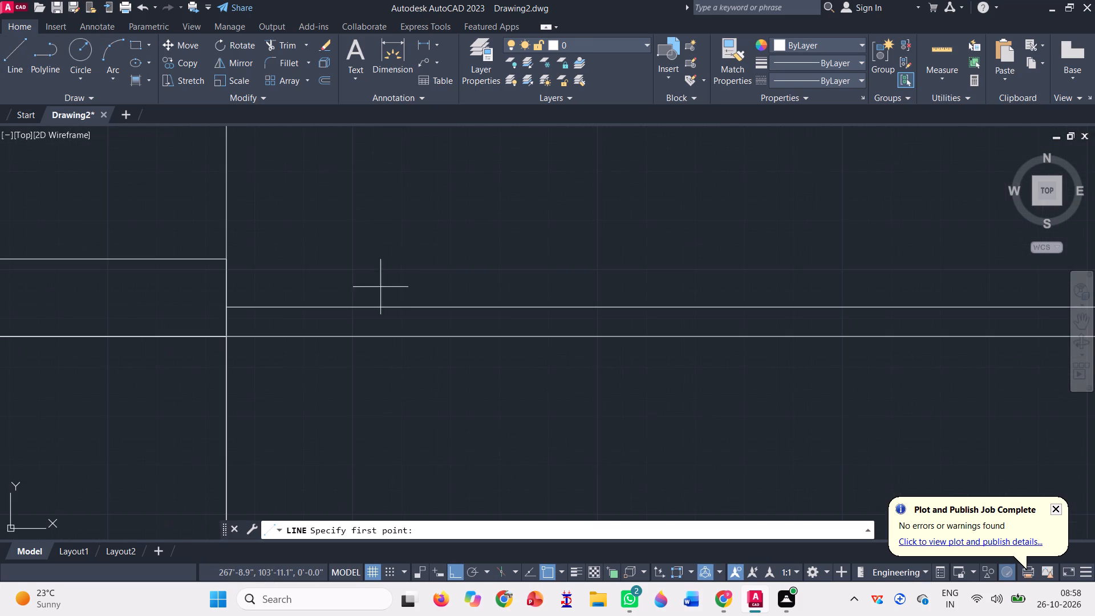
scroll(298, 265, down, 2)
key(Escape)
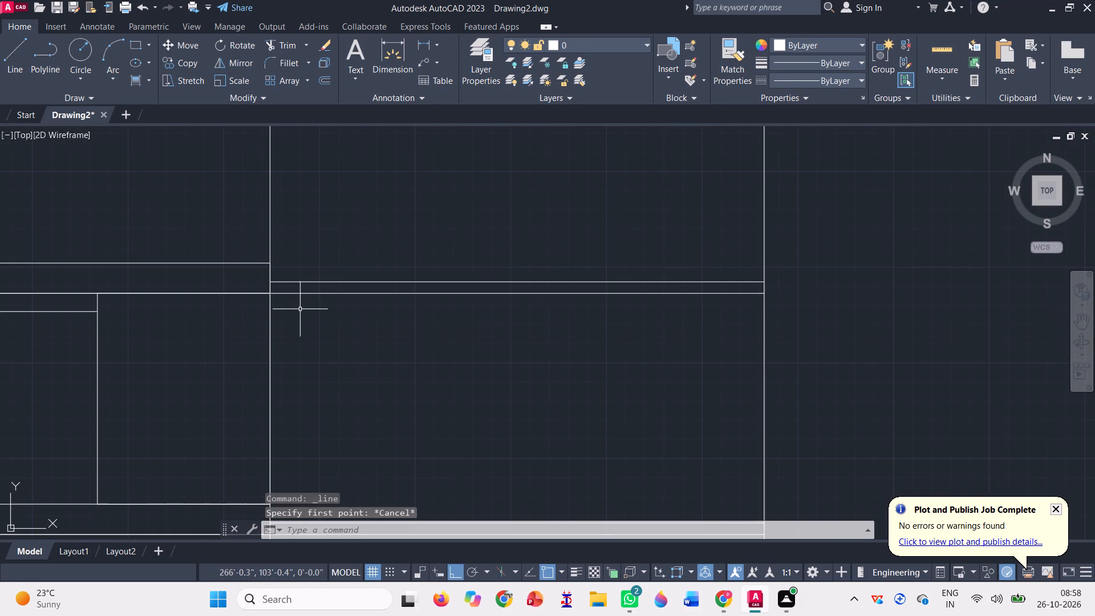
Draw a horizontal construction line through the upper beam's top corner at the central vertical line.
text(xl)
key(Return)
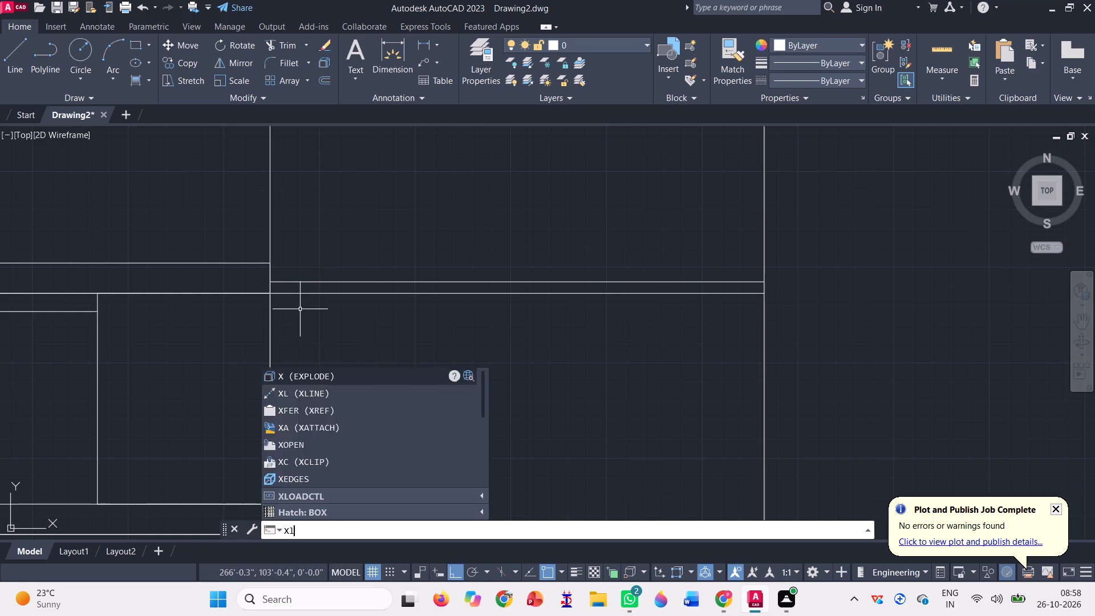
click(271, 265)
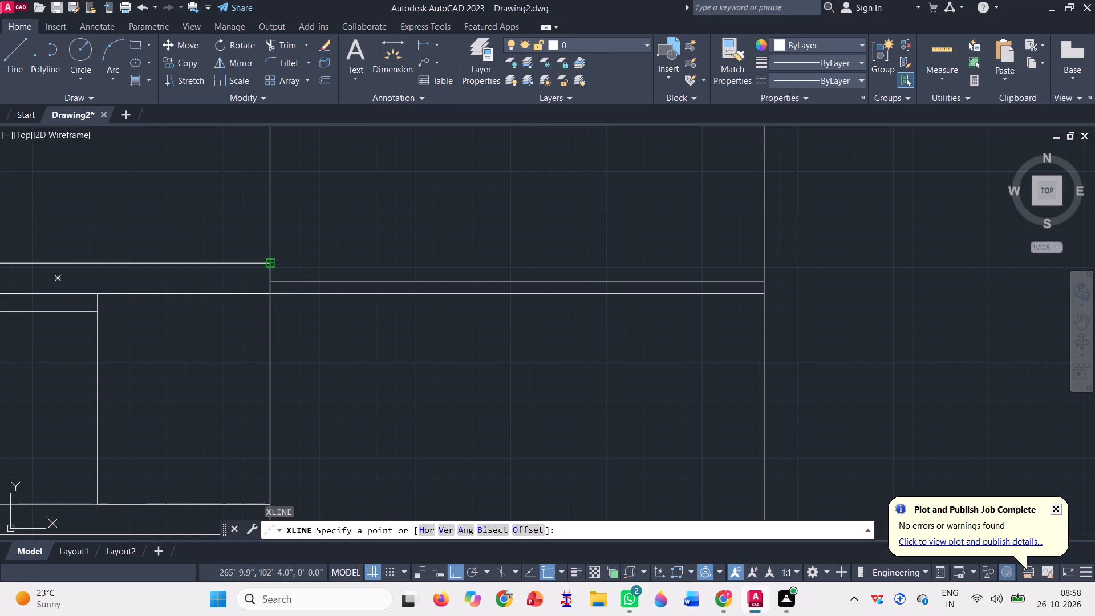
click(867, 243)
scroll(390, 334, down, 2)
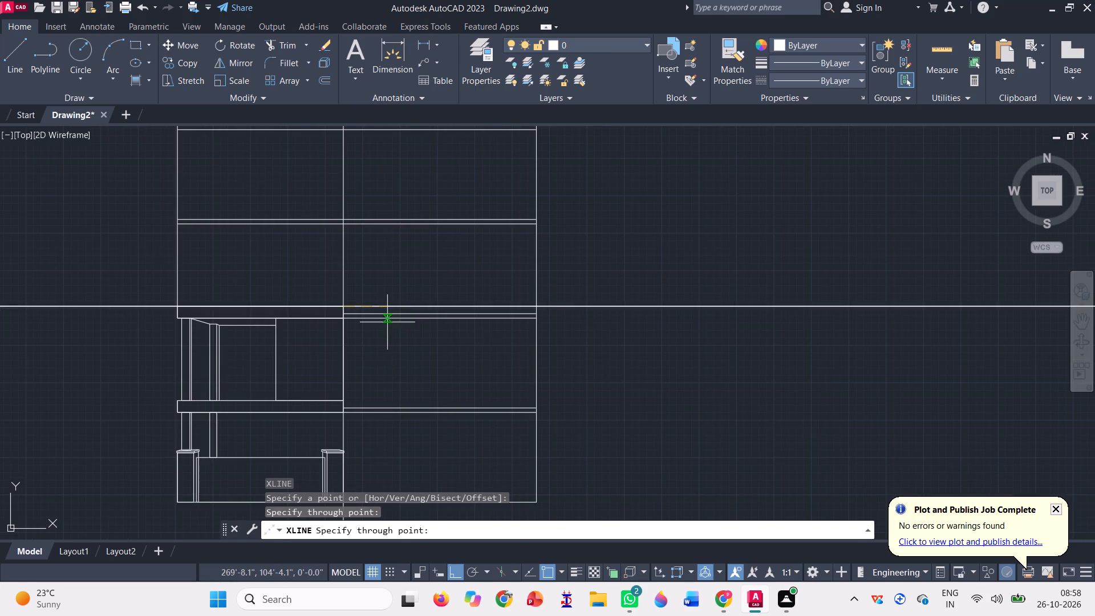
key(space)
Draw a second horizontal construction line through the upper beam's bottom corner at the central vertical line.
key(x)
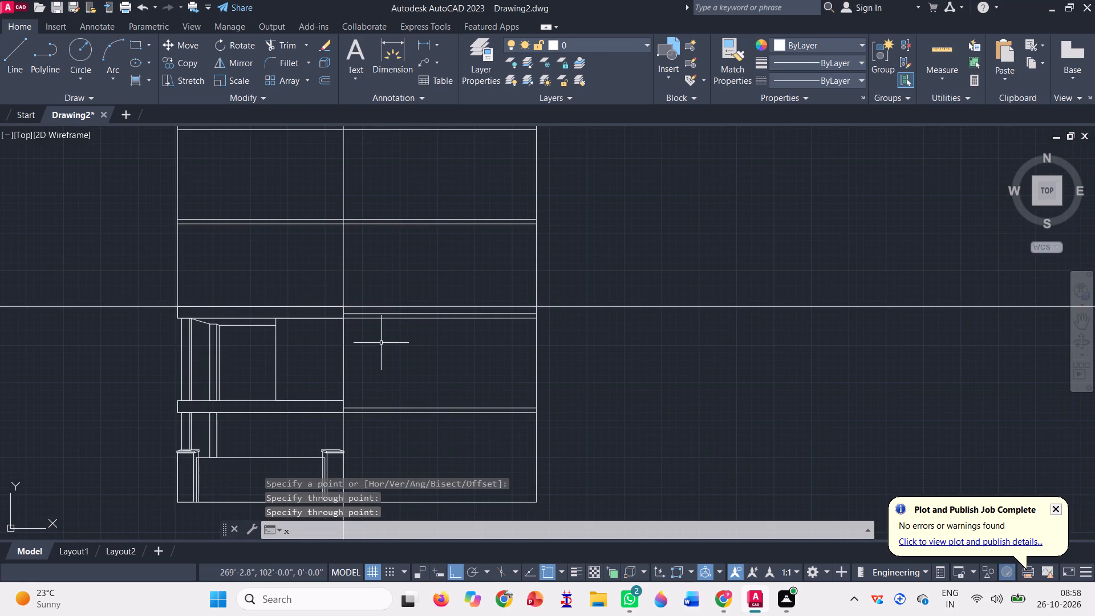
key(l)
key(Return)
scroll(368, 331, up, 3)
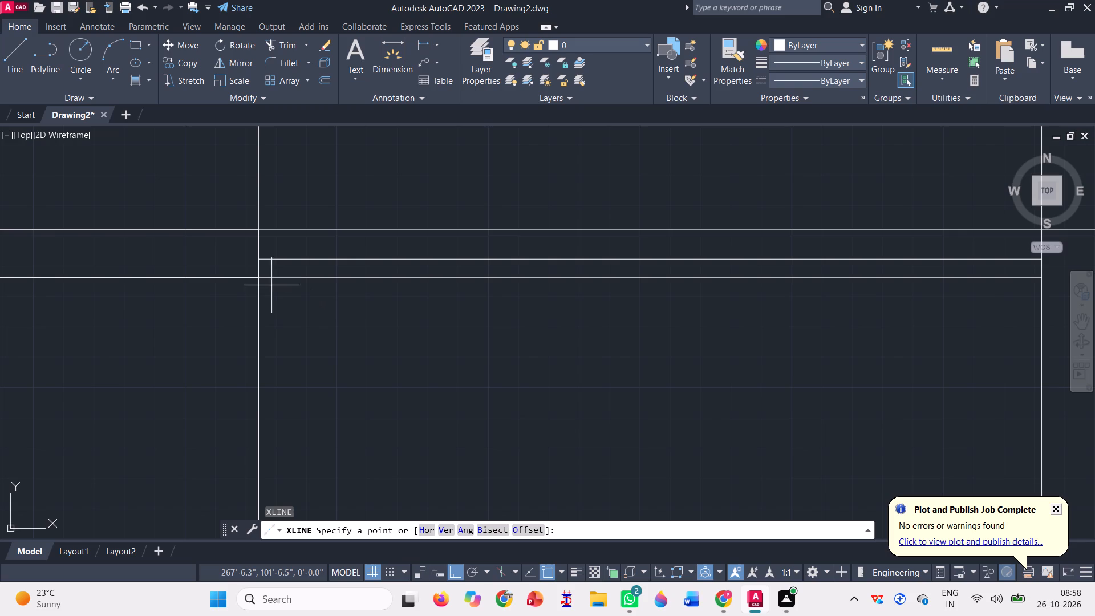
click(255, 278)
scroll(318, 309, down, 2)
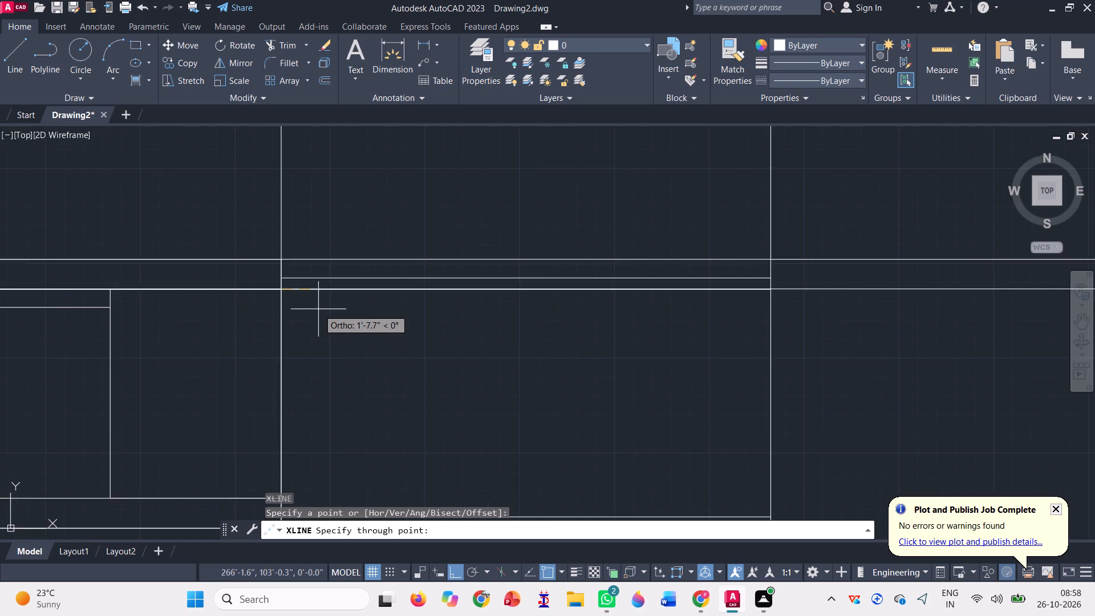
click(733, 306)
scroll(306, 295, down, 1)
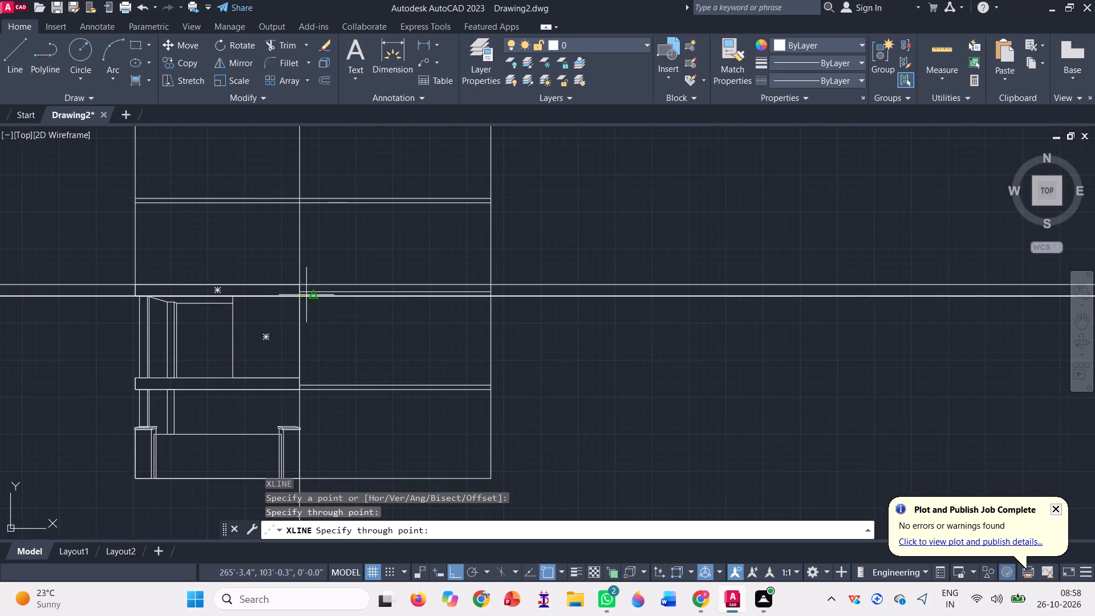
key(space)
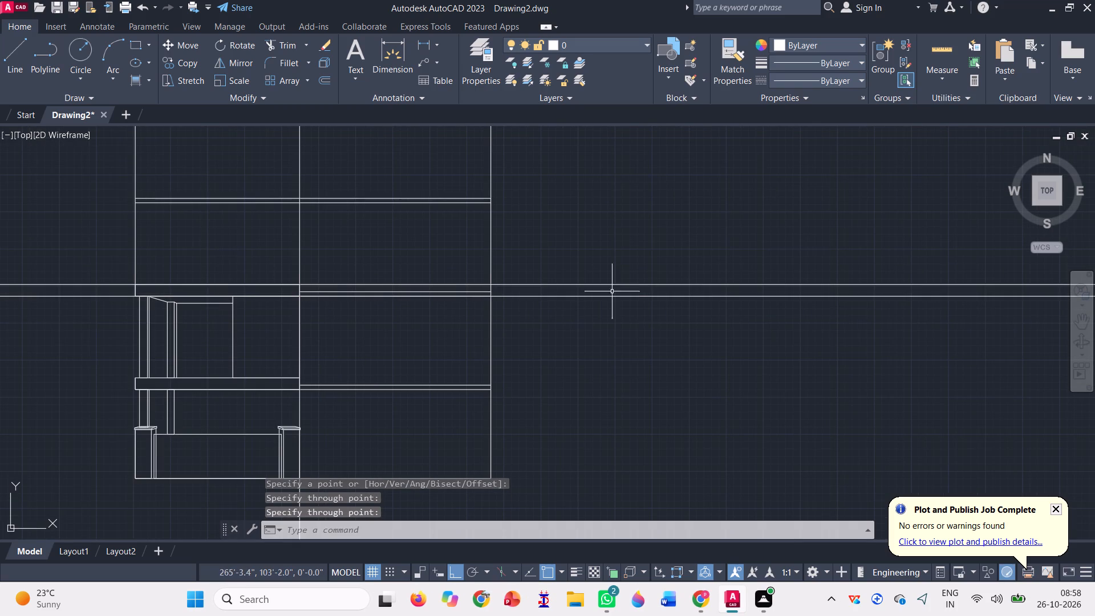
Copy both construction lines from their top intersection with the central vertical line to the lower beam's top corner and to a spot below the elevation.
click(626, 331)
click(535, 228)
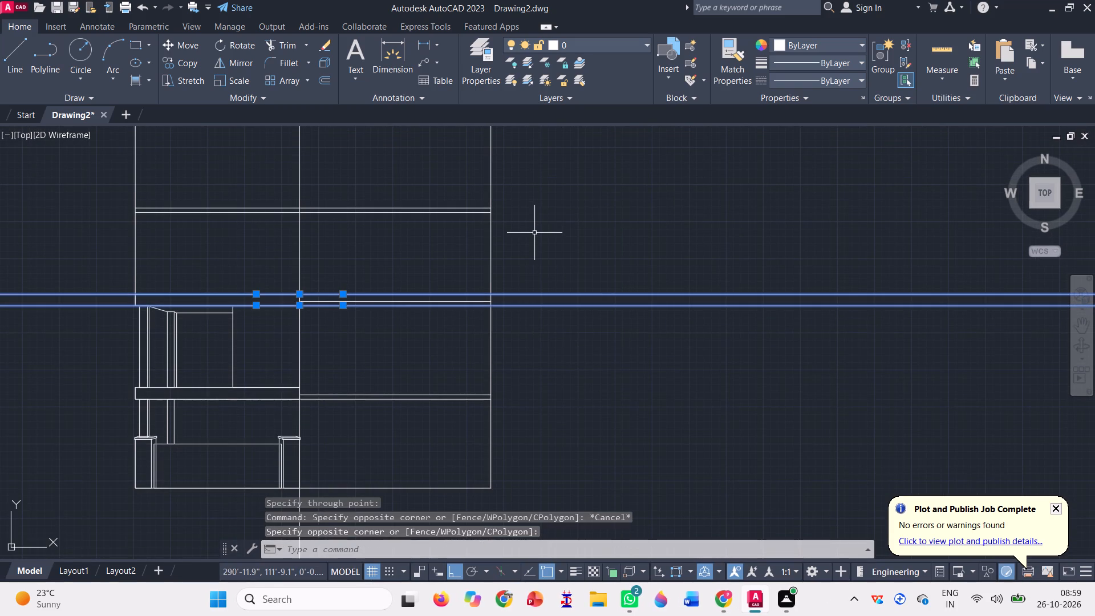
text(co)
key(space)
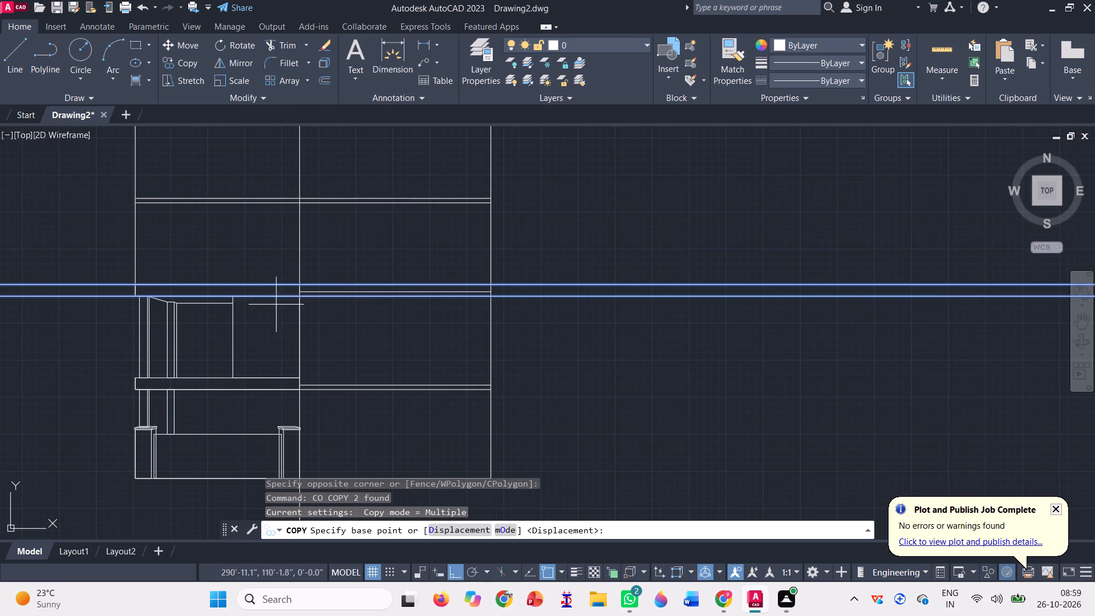
scroll(287, 292, up, 3)
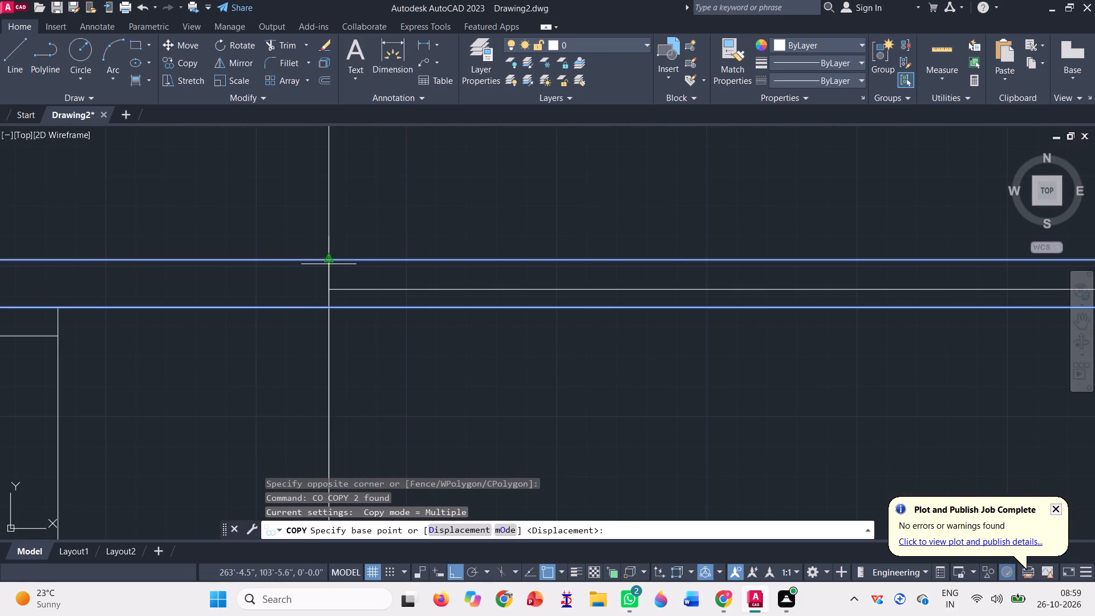
click(330, 261)
scroll(319, 246, down, 3)
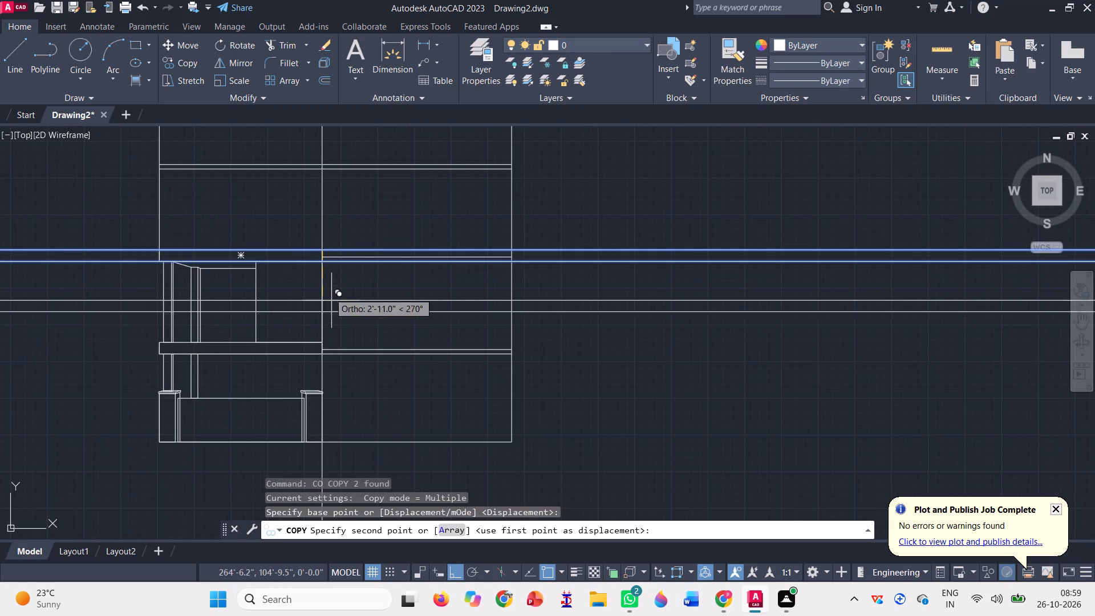
scroll(321, 333, up, 3)
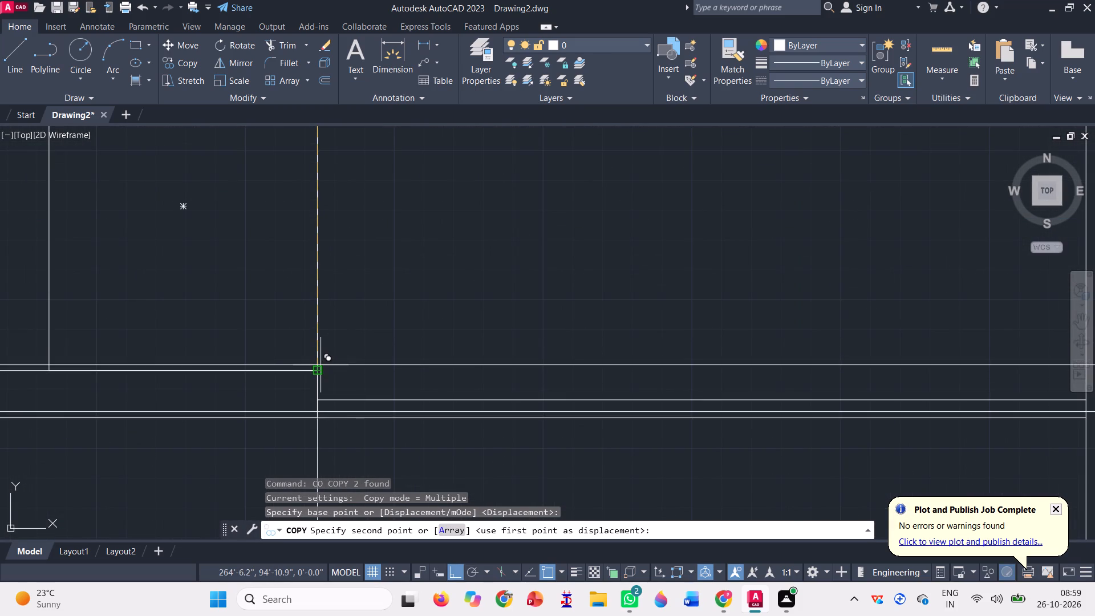
click(321, 368)
scroll(320, 334, down, 4)
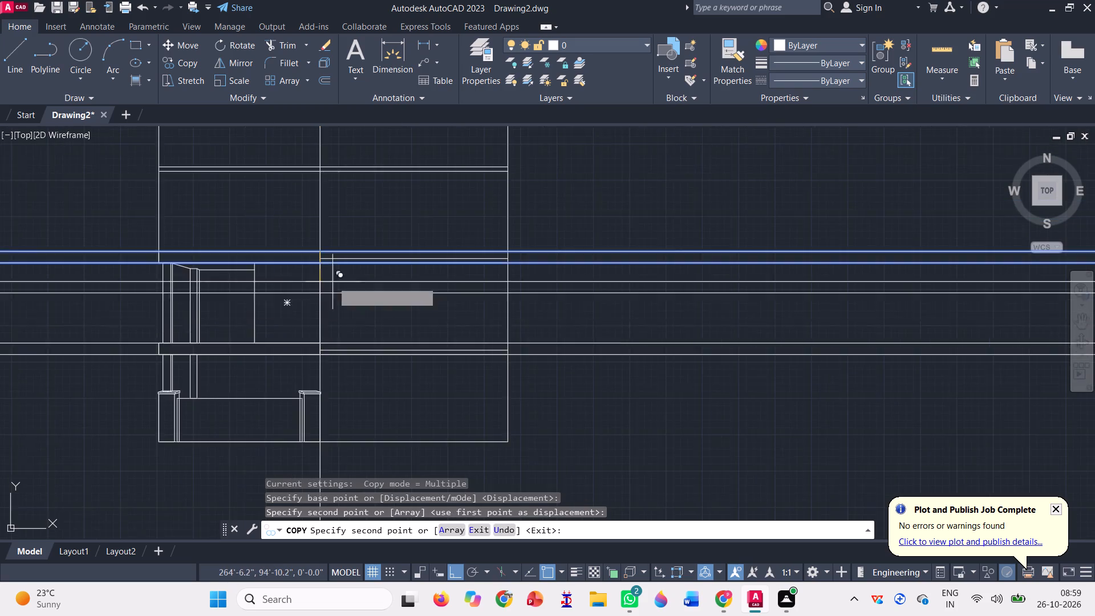
scroll(332, 282, down, 1)
click(352, 390)
key(Escape)
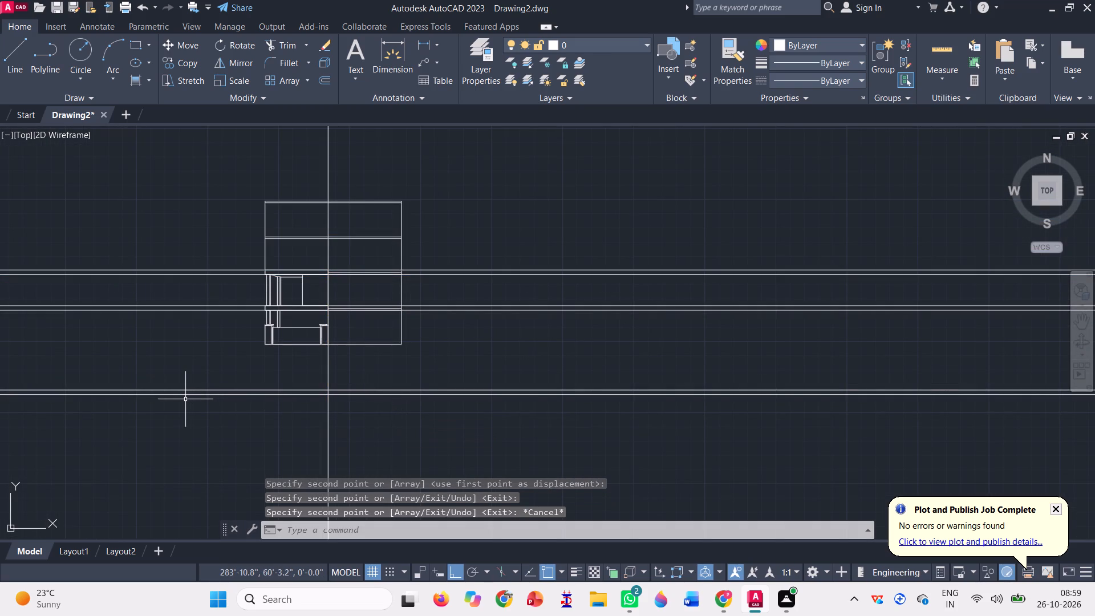
Draw a wide rectangular frame of straight lines with Ortho on, enclosing part of the lowest construction-line pair beside the elevation.
key(l)
key(Return)
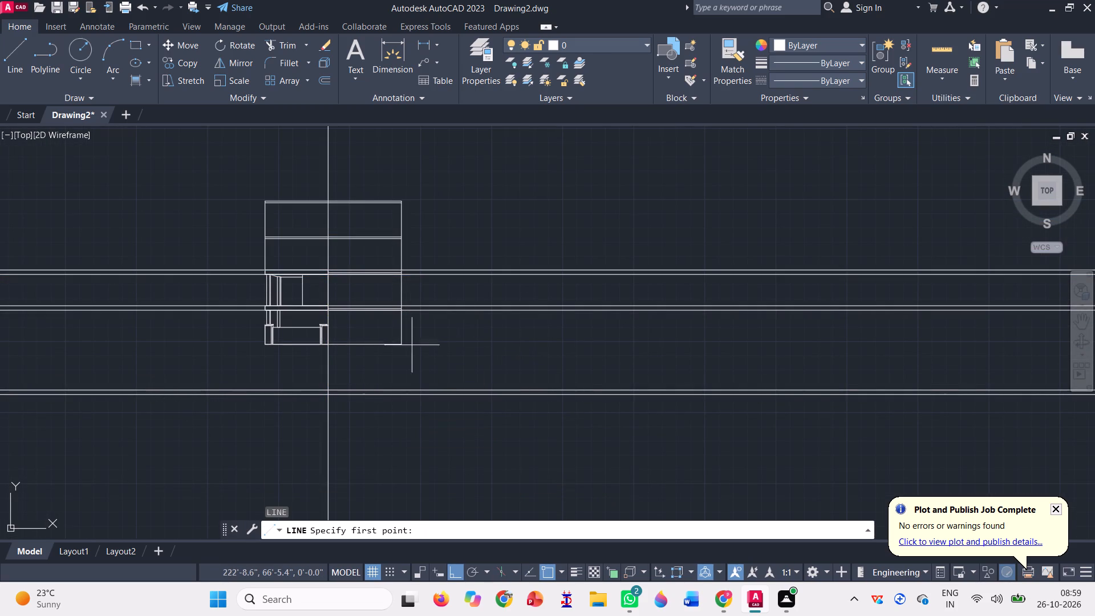
click(453, 362)
click(496, 461)
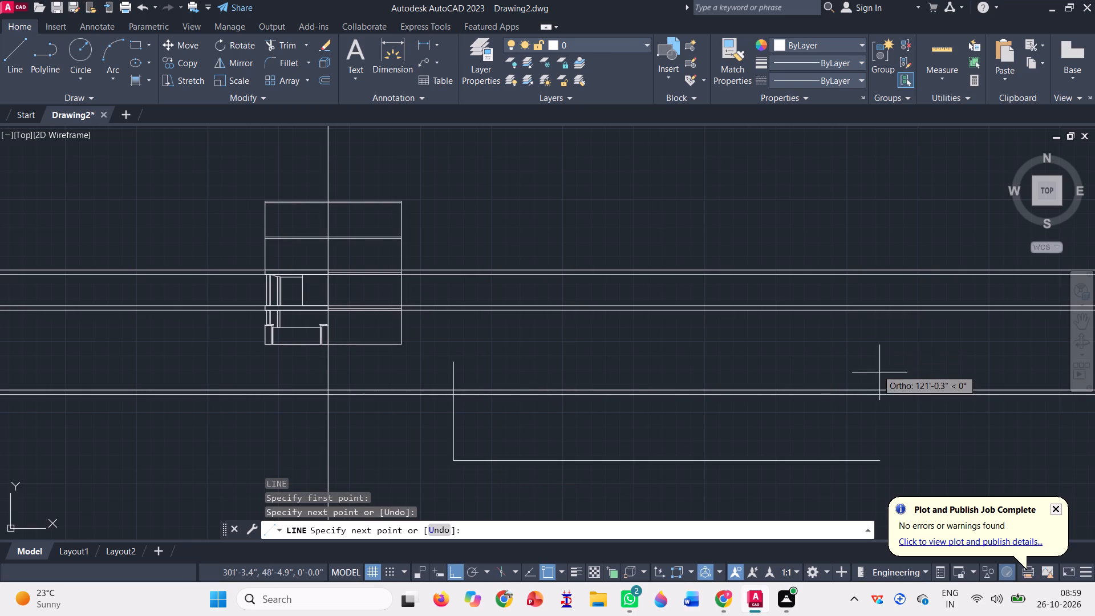
click(822, 441)
click(791, 341)
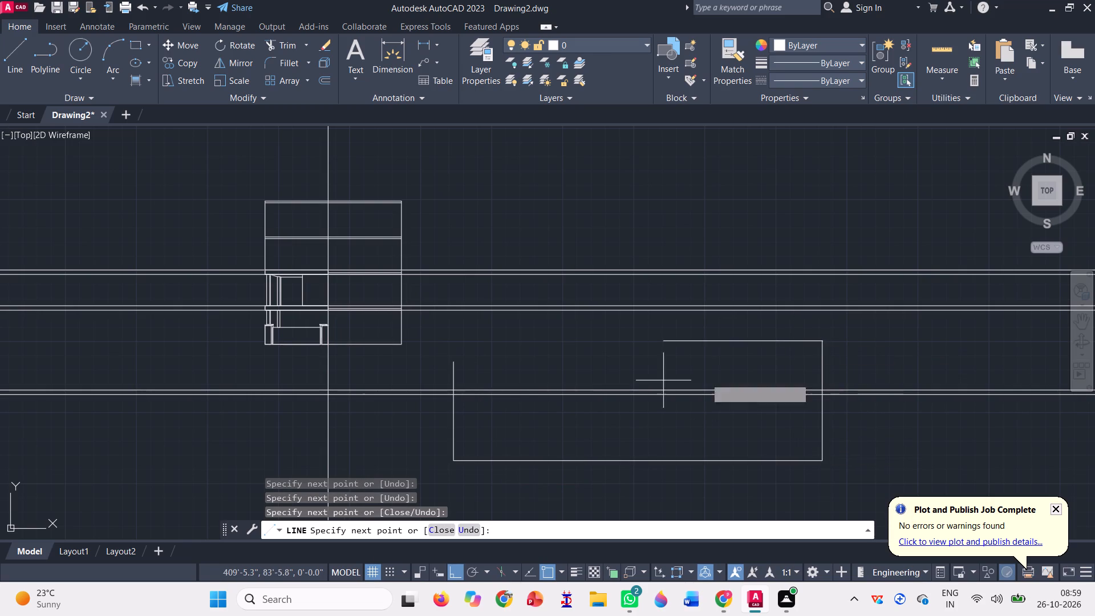
click(445, 351)
key(space)
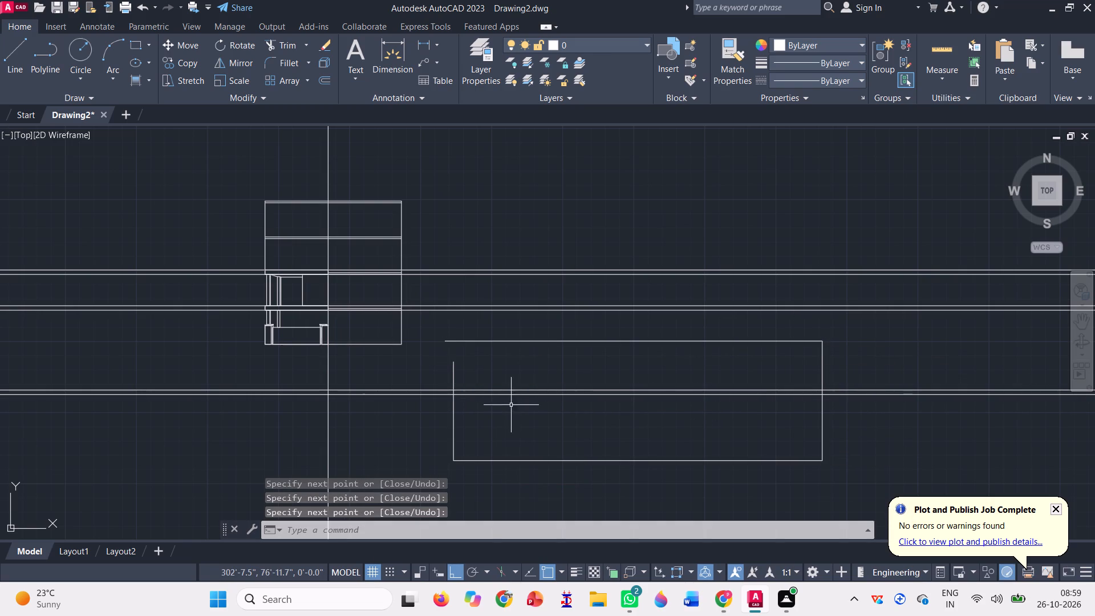
Trim the lowest construction-line pair outside the frame on both sides of it and of the central vertical line.
click(283, 42)
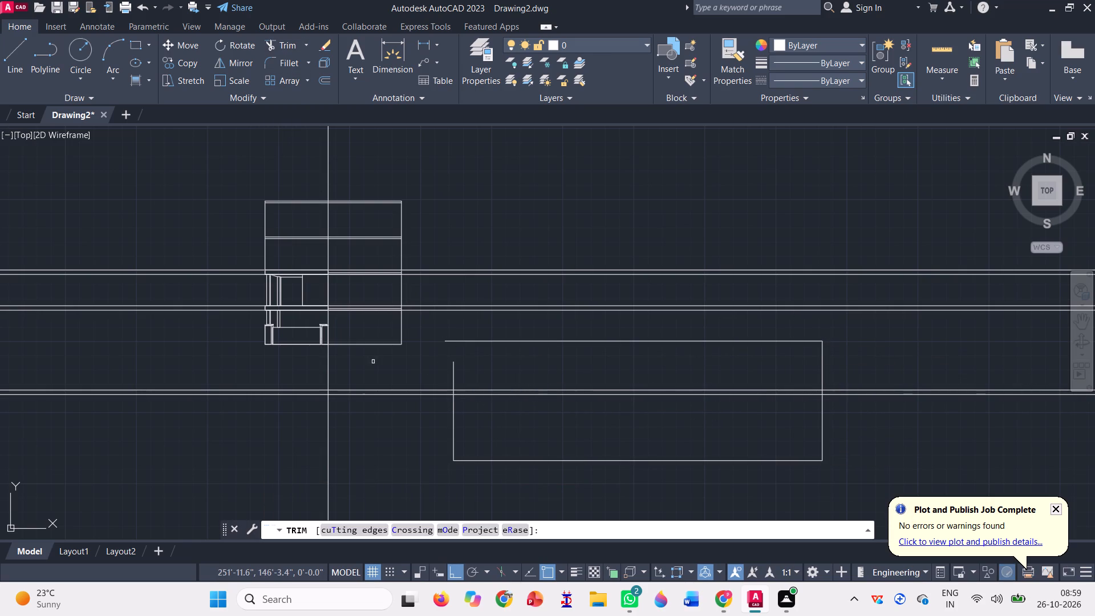
click(374, 363)
click(389, 432)
click(245, 374)
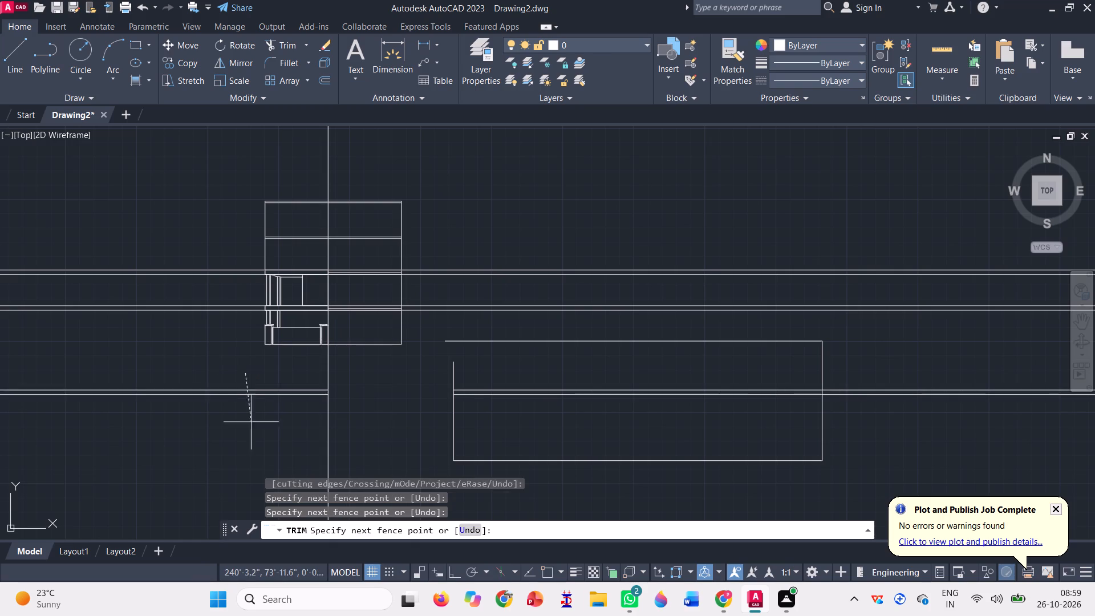
click(250, 442)
click(876, 367)
click(885, 415)
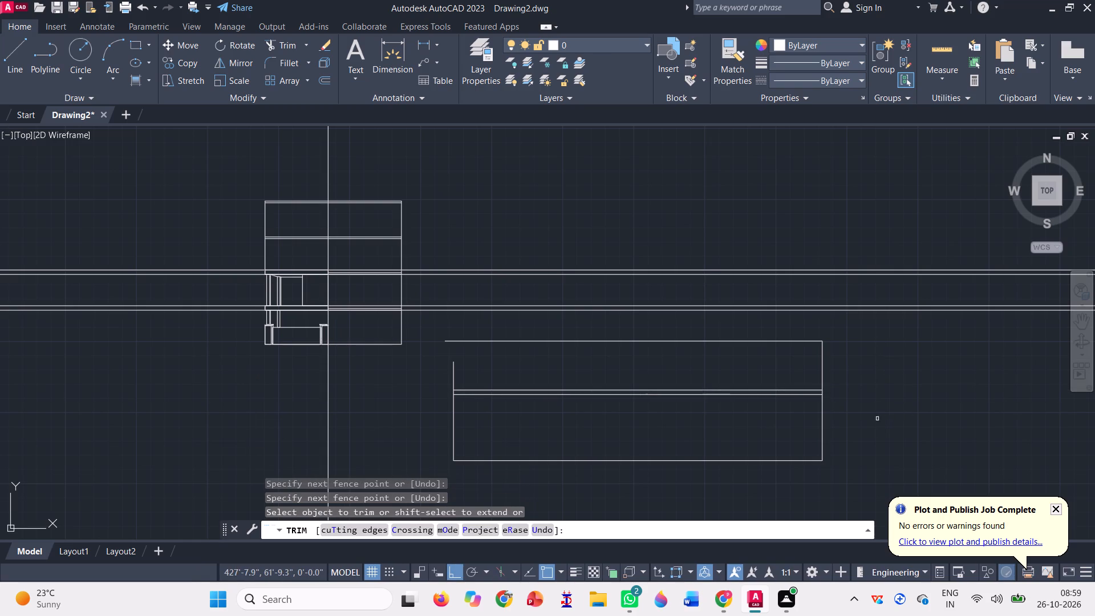
Trim away the frame's lines above and below the line pair, leaving a long thin closed strip.
click(699, 362)
click(693, 333)
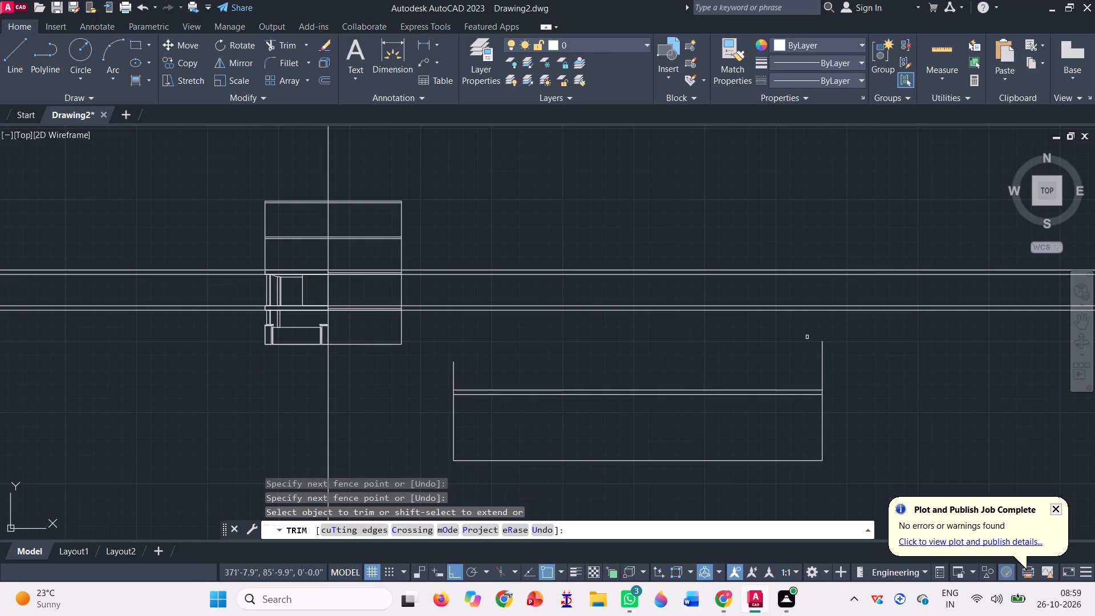
click(825, 352)
click(818, 351)
click(441, 373)
click(464, 371)
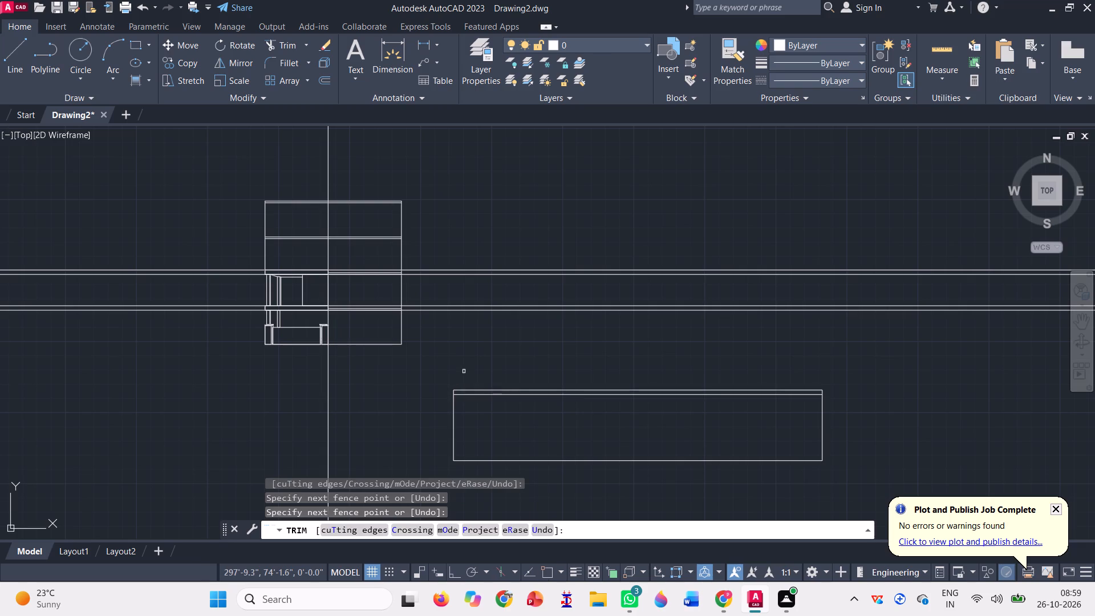
click(441, 418)
click(883, 419)
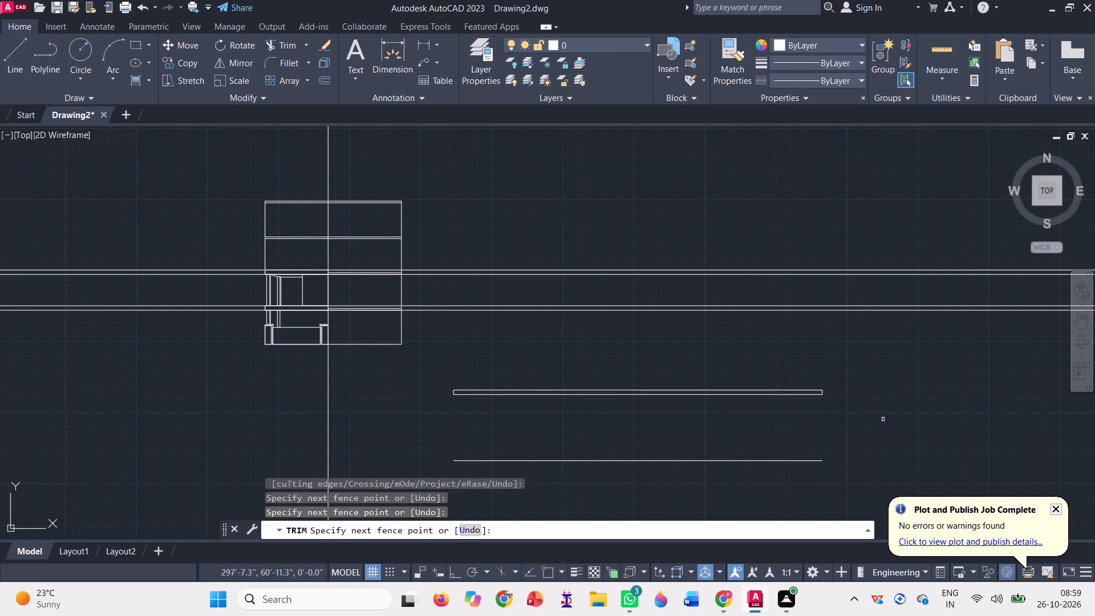
click(574, 487)
click(561, 453)
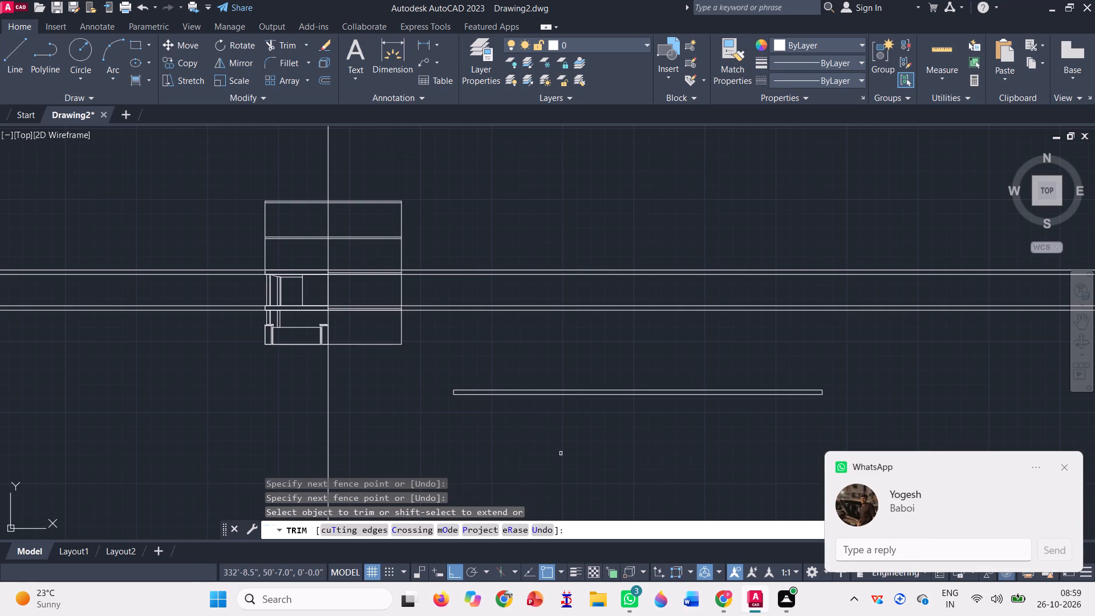
Rotate the whole long thin strip, both long lines and both end lines, to vertical about its far end with Ortho on.
key(Escape)
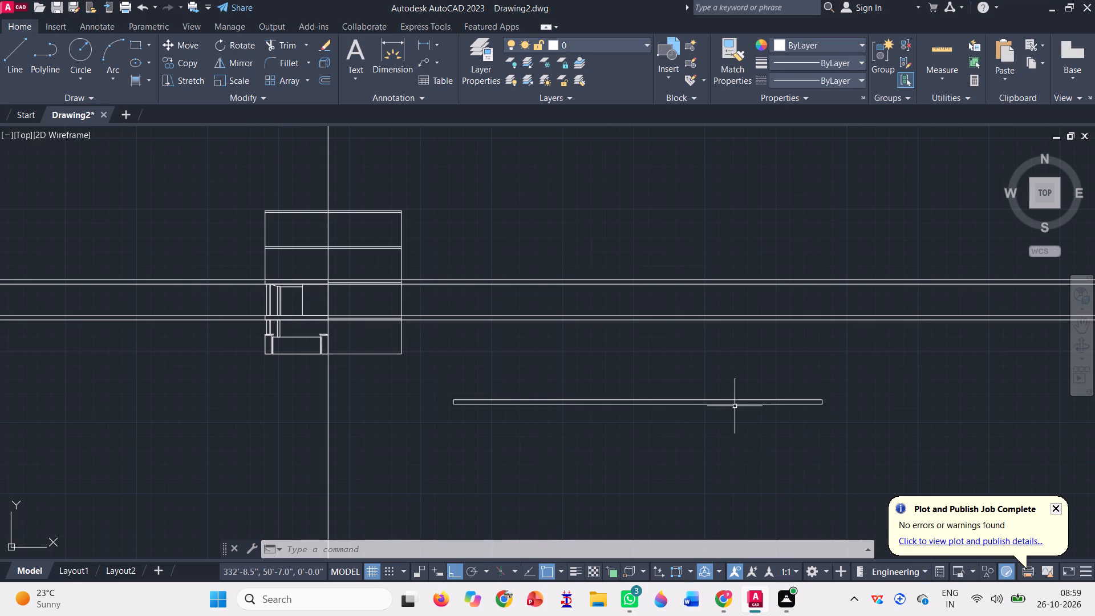
click(714, 441)
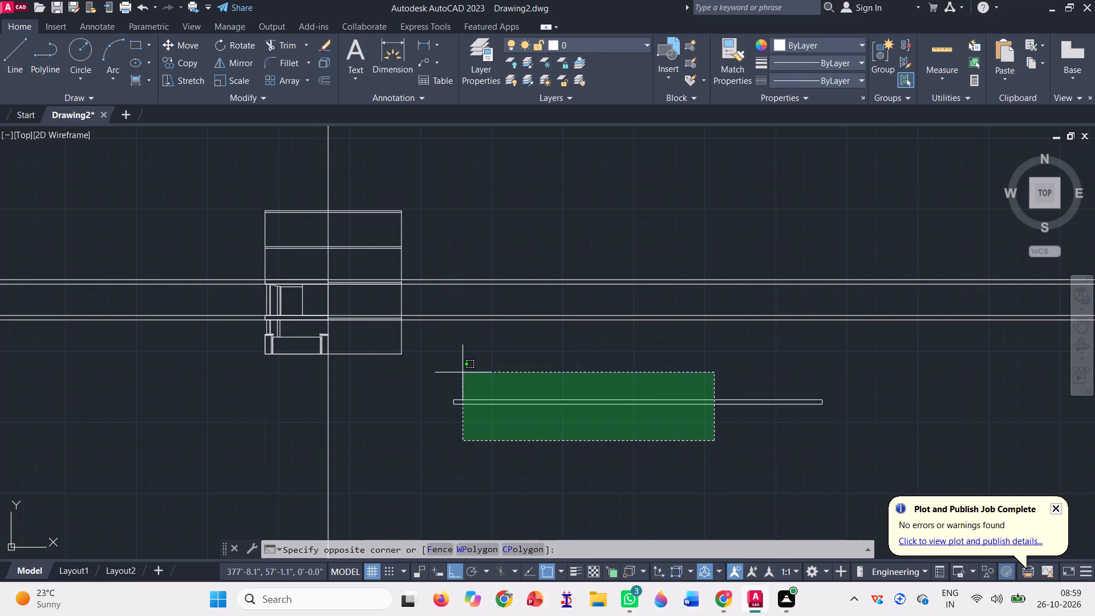
click(463, 372)
scroll(467, 392, up, 7)
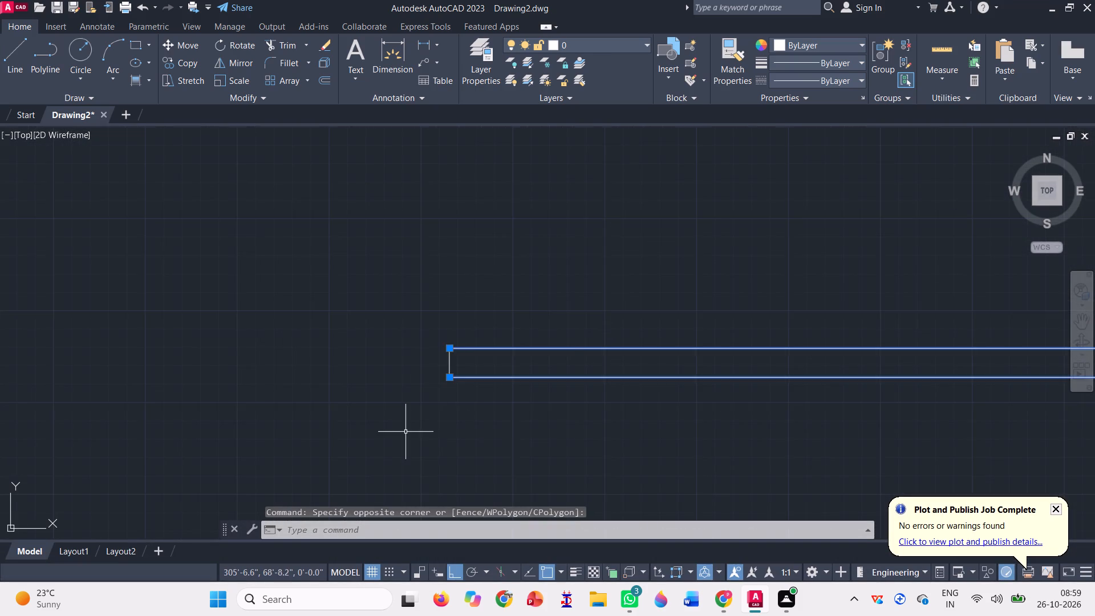
scroll(405, 432, up, 2)
click(529, 274)
click(409, 206)
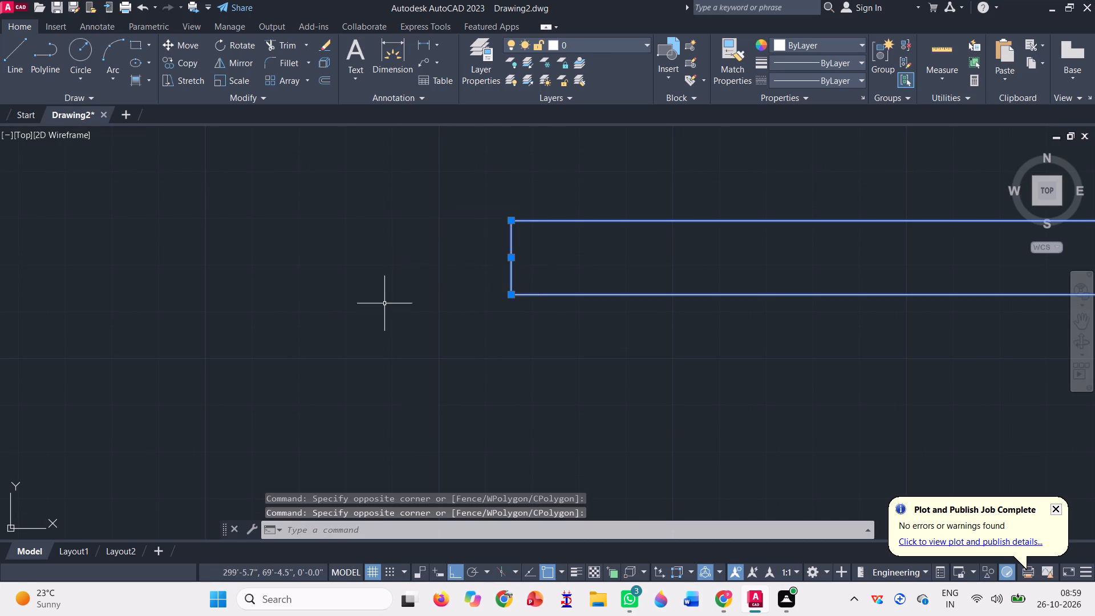
scroll(384, 304, down, 7)
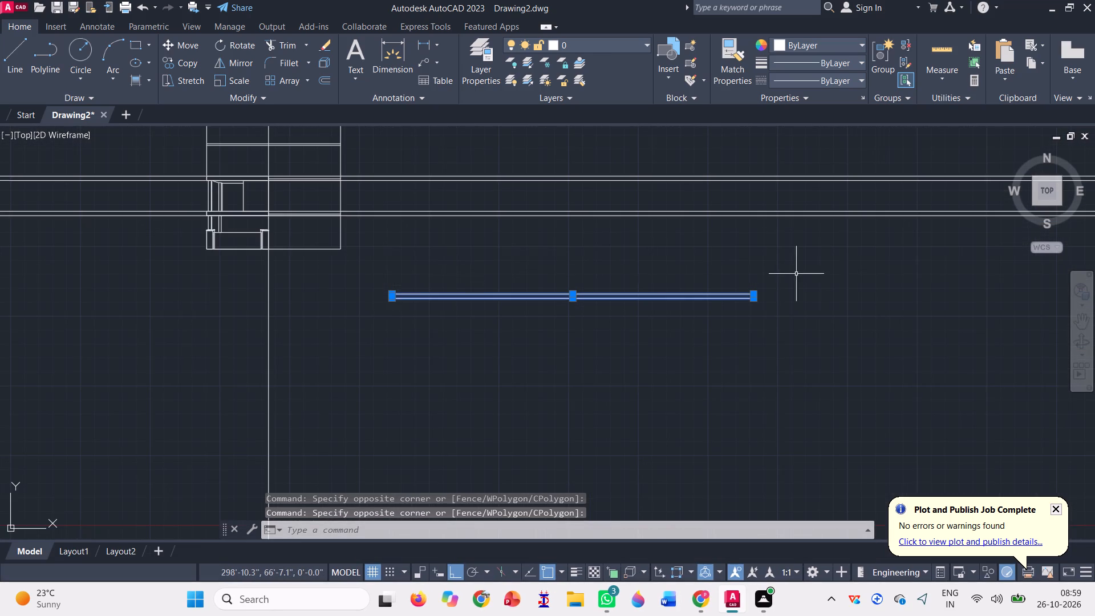
scroll(765, 302, up, 3)
scroll(705, 271, up, 4)
click(739, 308)
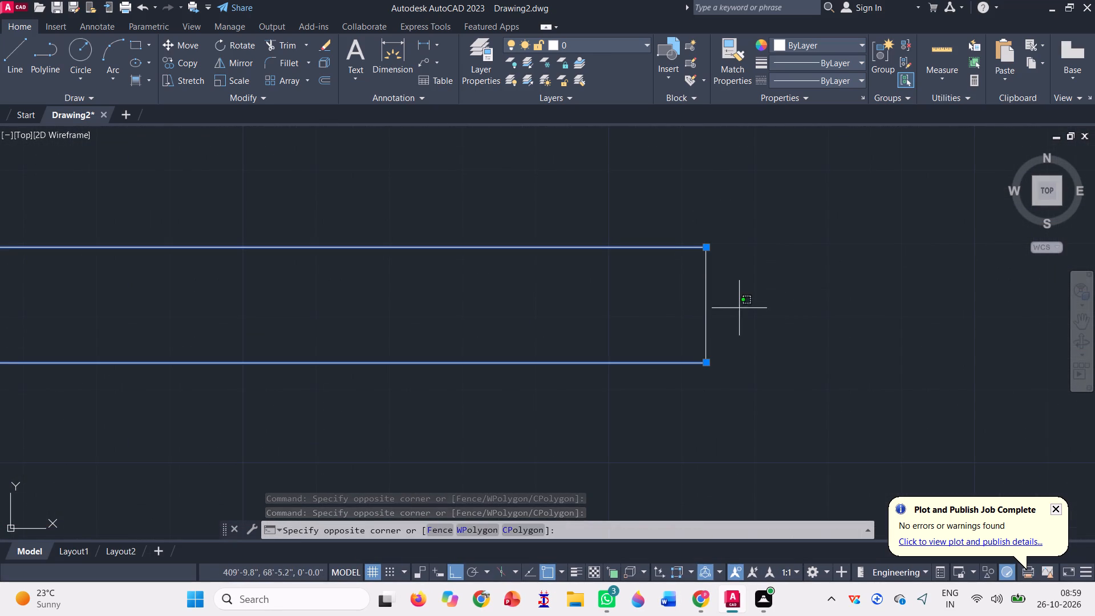
click(665, 272)
scroll(650, 307, down, 4)
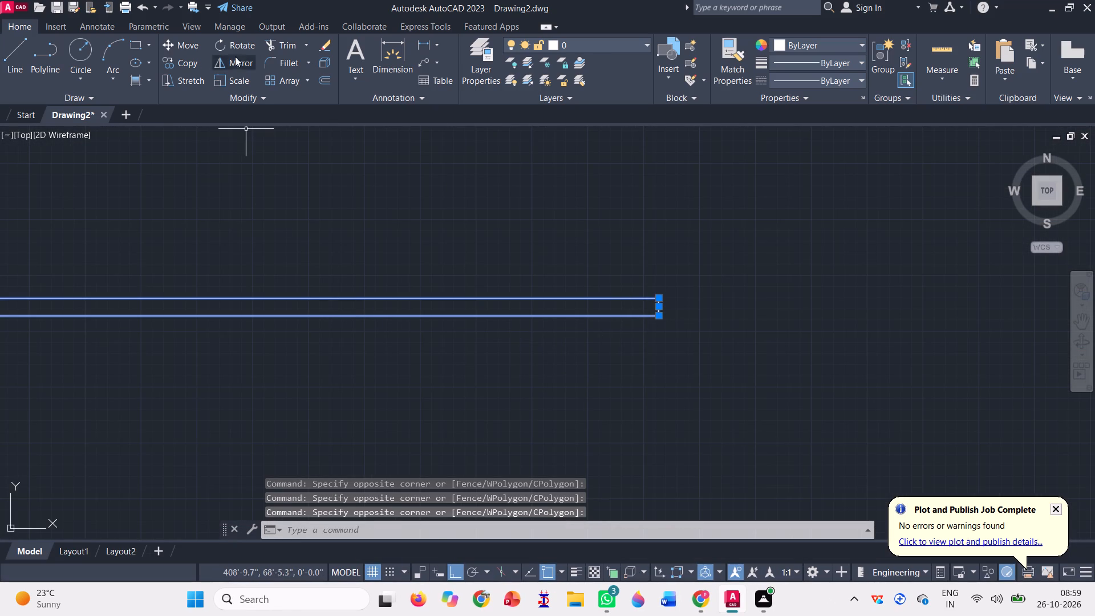
click(233, 44)
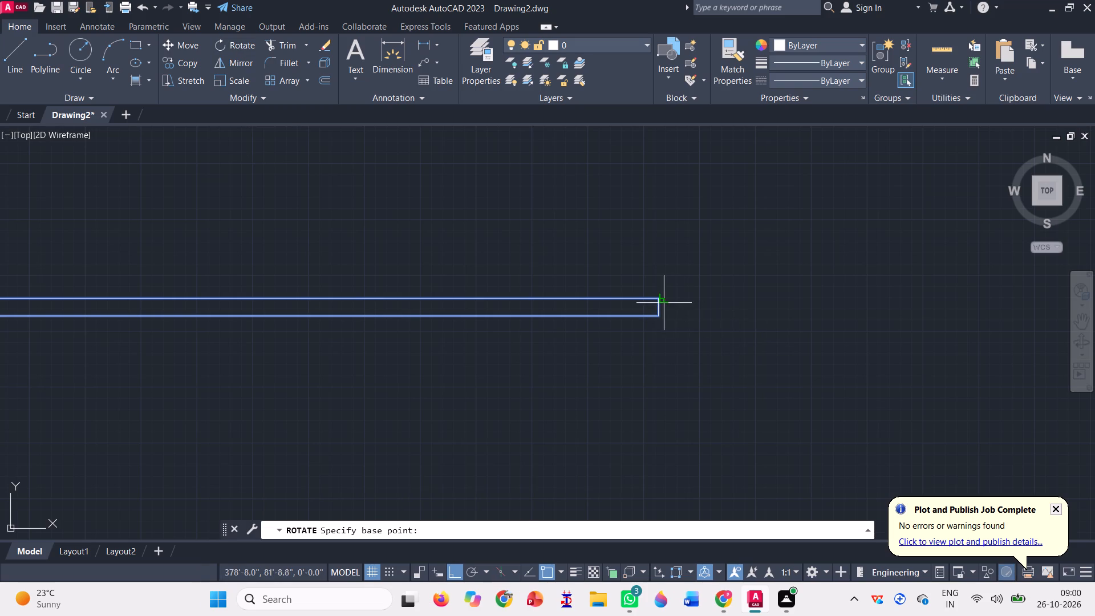
click(663, 301)
scroll(682, 401, down, 4)
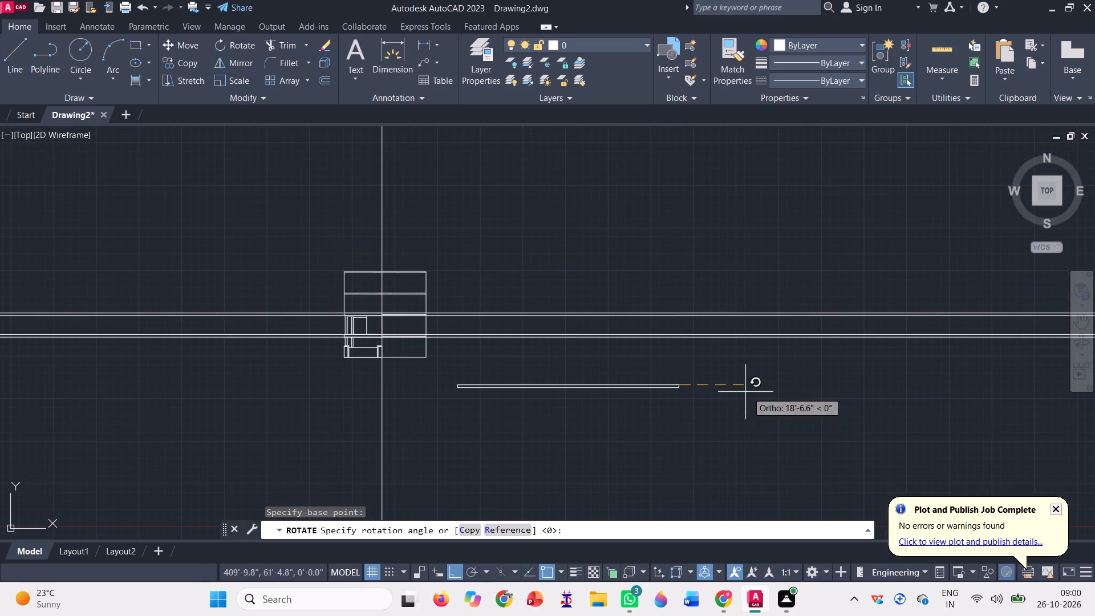
click(717, 256)
scroll(222, 359, down, 3)
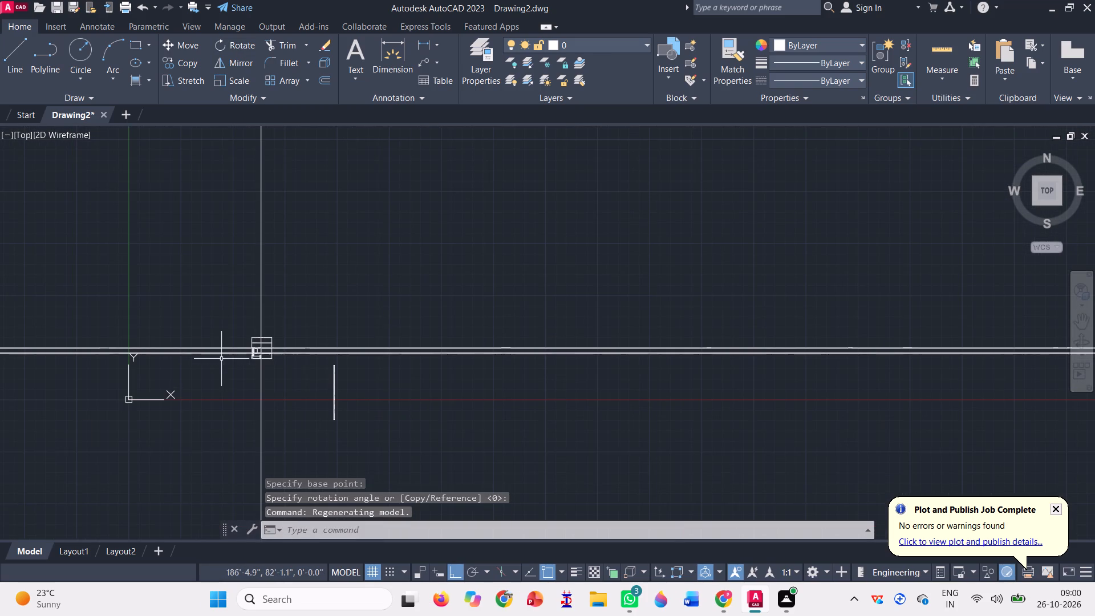
Draw a short horizontal line across the vertical strip, near its middle.
key(l)
key(Return)
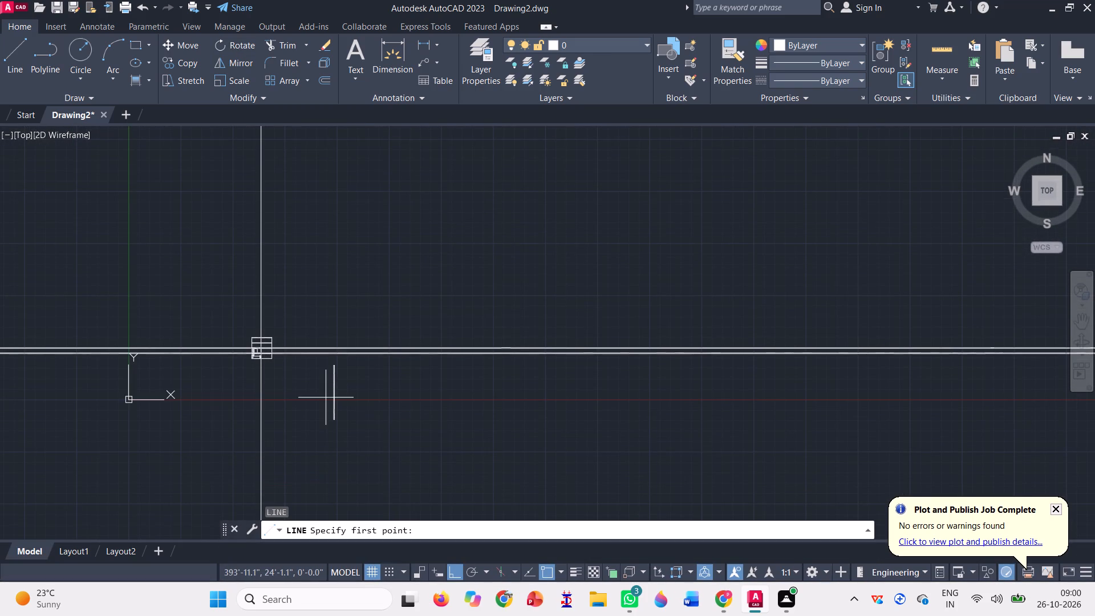
scroll(326, 395, up, 3)
click(321, 378)
click(456, 364)
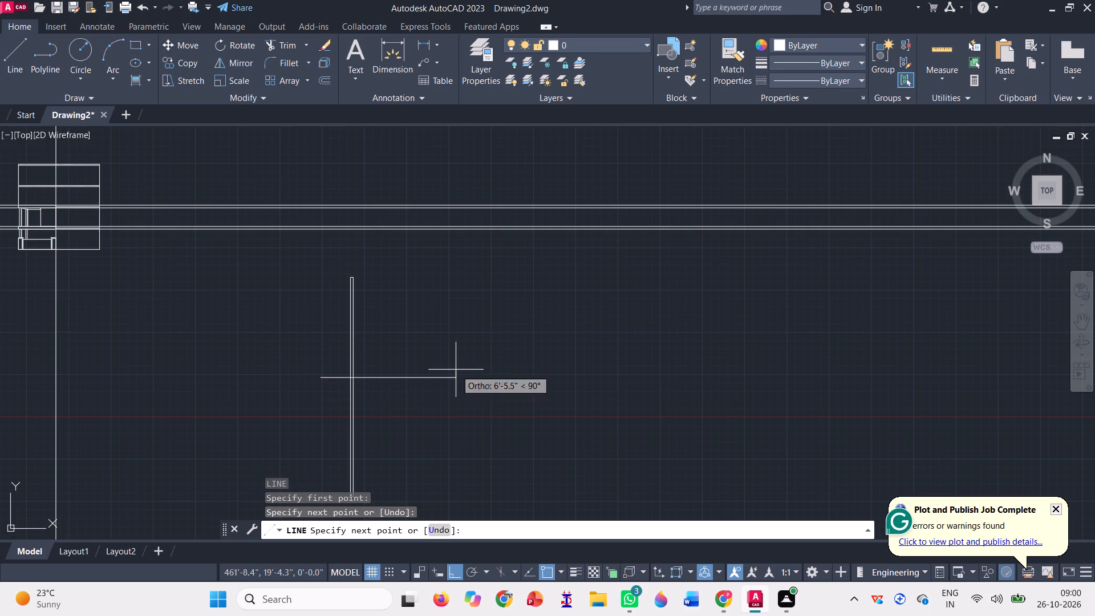
key(space)
Trim the strip below the horizontal line and the line's overhangs on both sides, leaving a shorter closed strip.
click(269, 45)
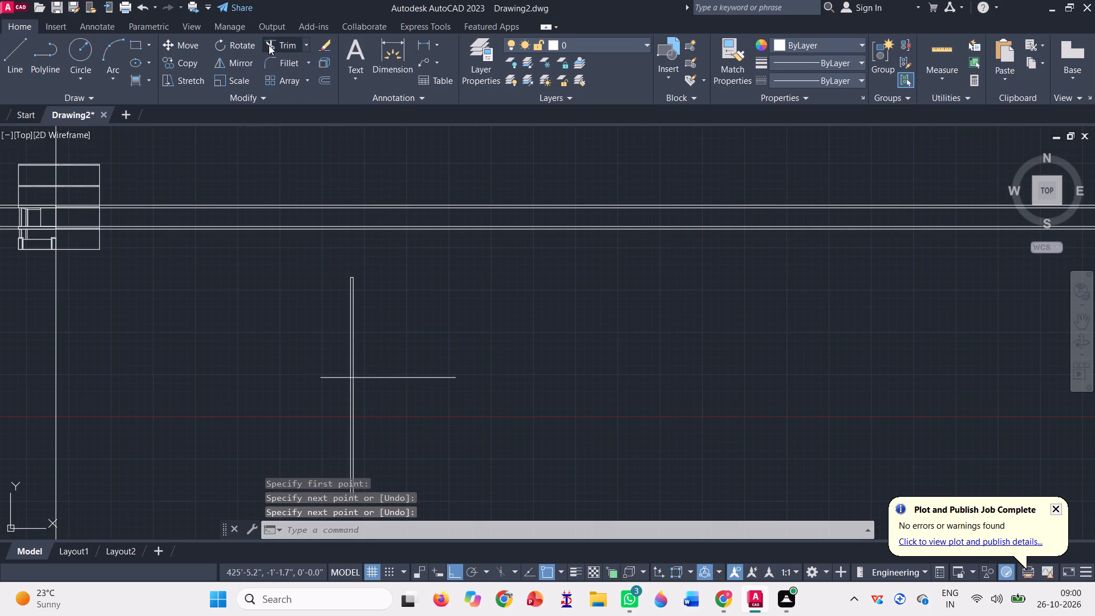
click(321, 442)
click(406, 434)
click(406, 415)
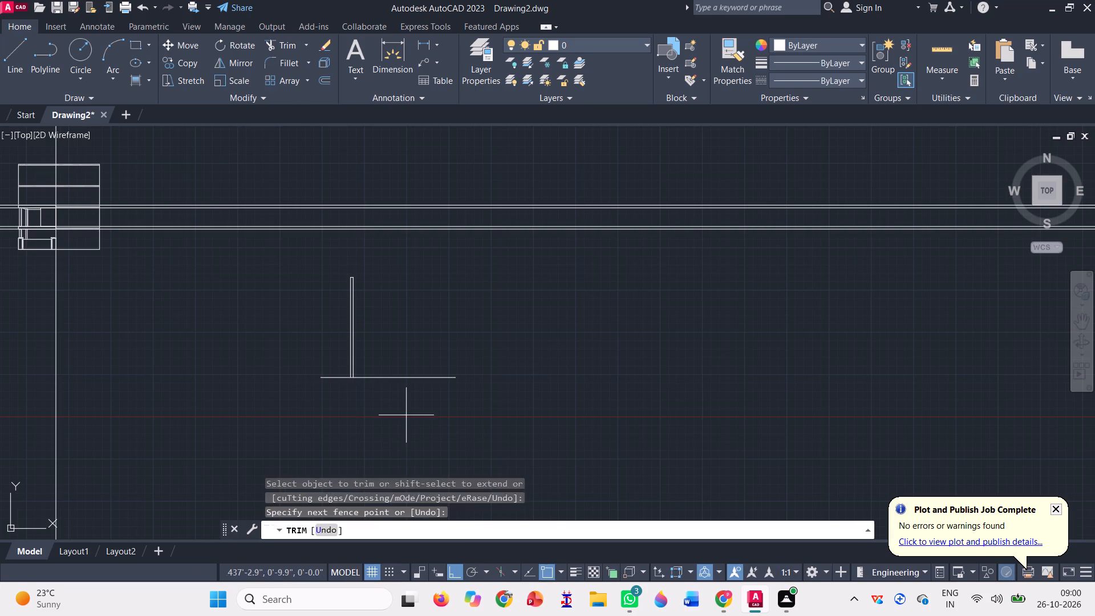
click(417, 333)
click(339, 395)
click(325, 340)
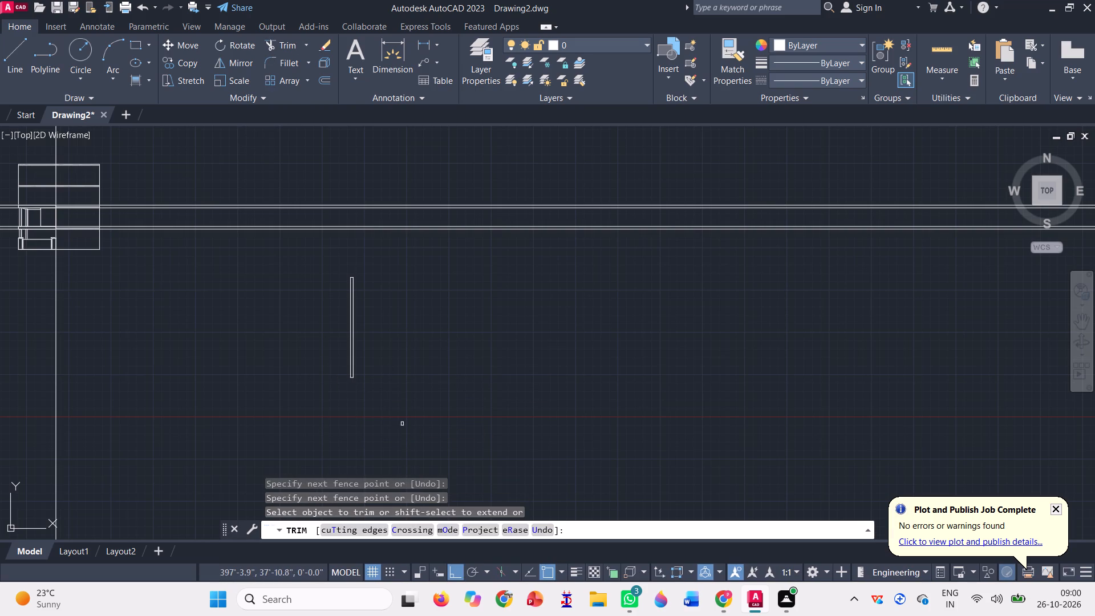
key(Escape)
key(Escape)
Copy the shortened strip with Ortho off, from its top corner to the elevation's second horizontal pair, between the central vertical line and outer edge.
click(374, 413)
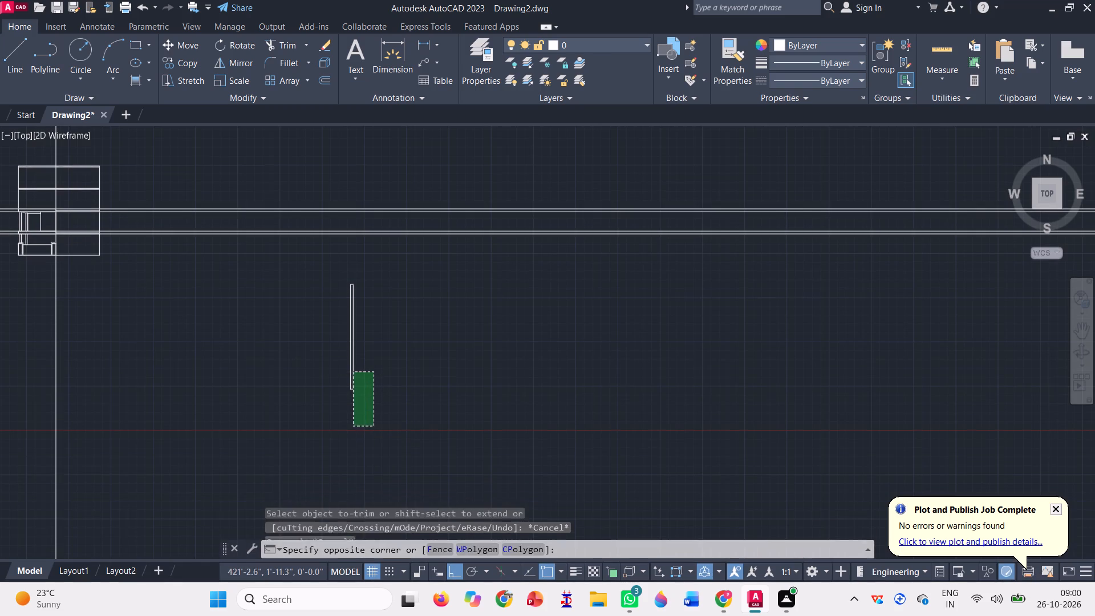
click(293, 272)
text(co)
key(space)
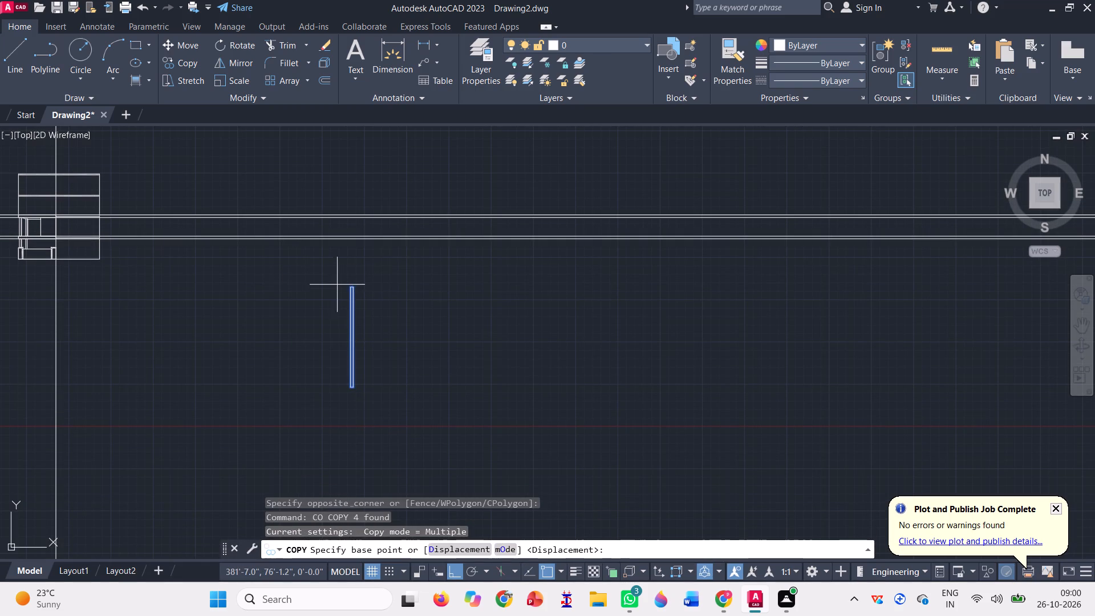
scroll(337, 285, up, 3)
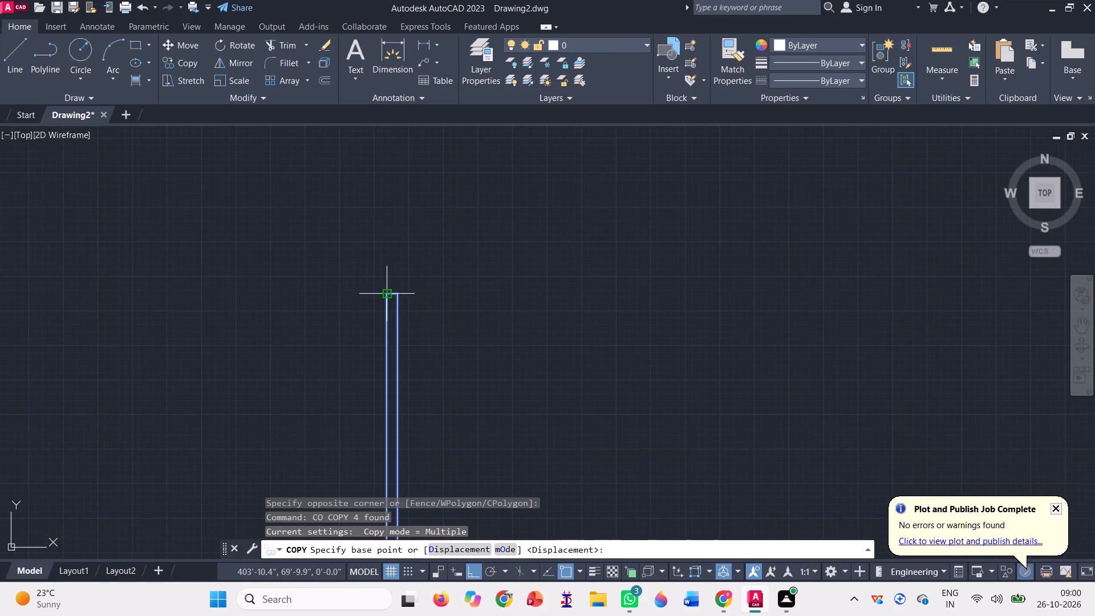
click(389, 295)
scroll(492, 300, down, 5)
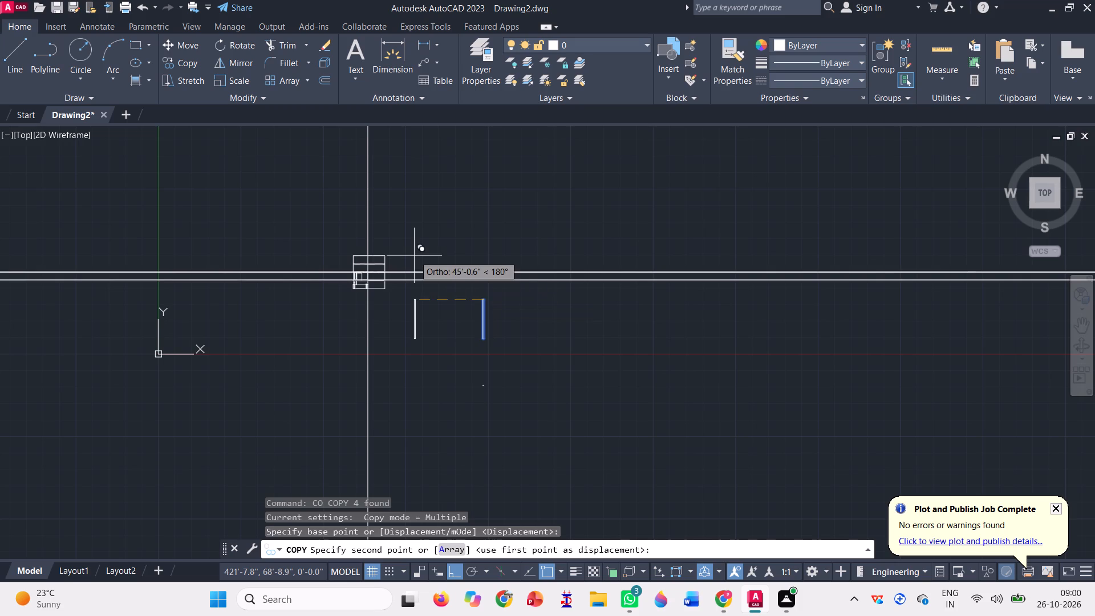
key(F8)
scroll(413, 254, up, 3)
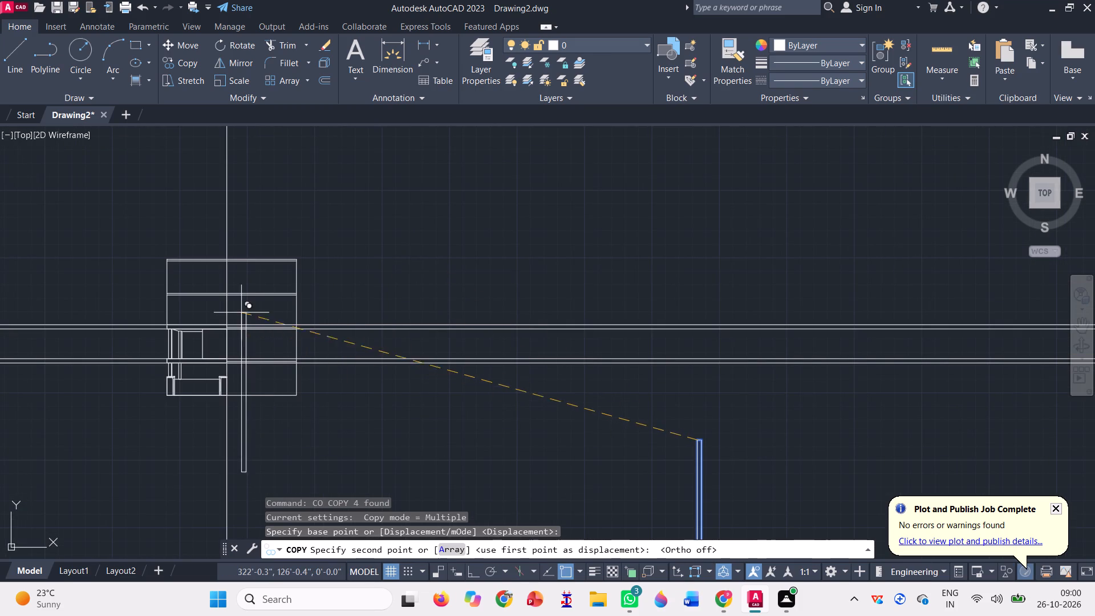
scroll(262, 295, up, 1)
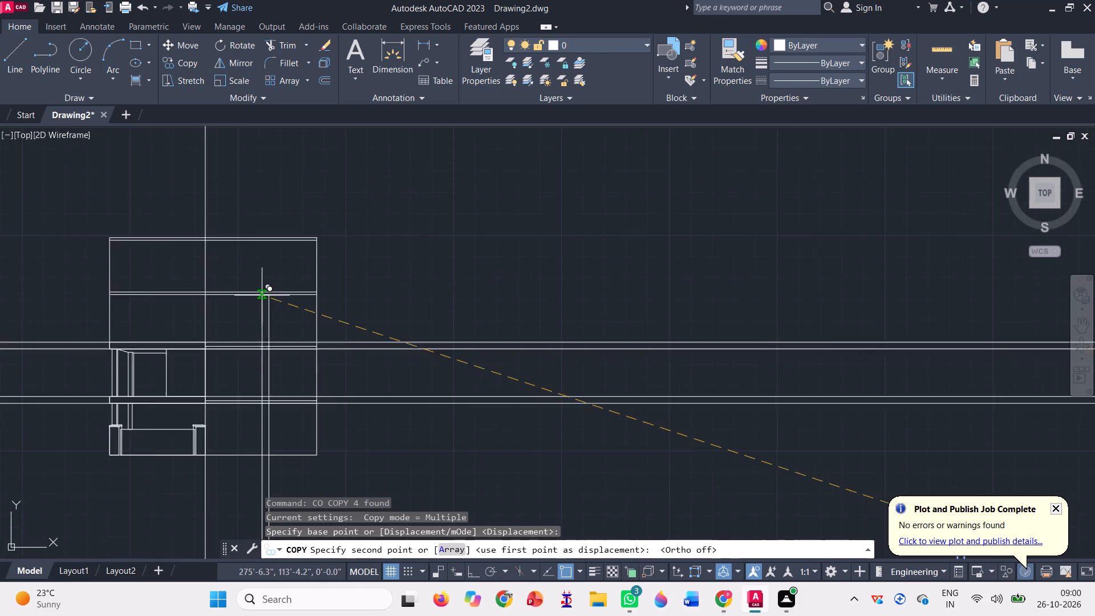
scroll(262, 295, up, 3)
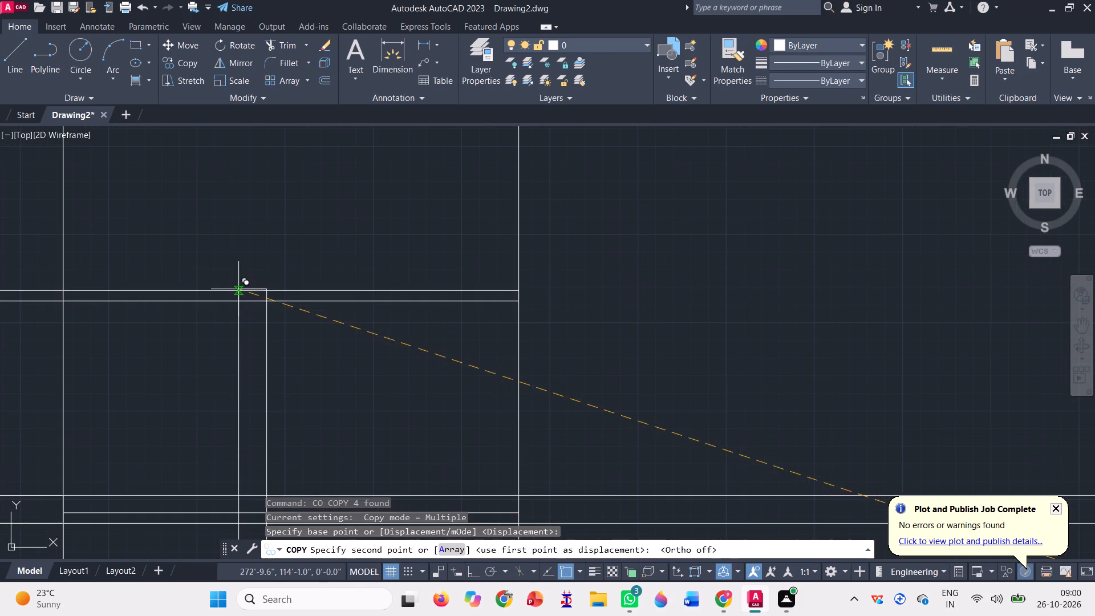
click(238, 289)
scroll(249, 275, down, 3)
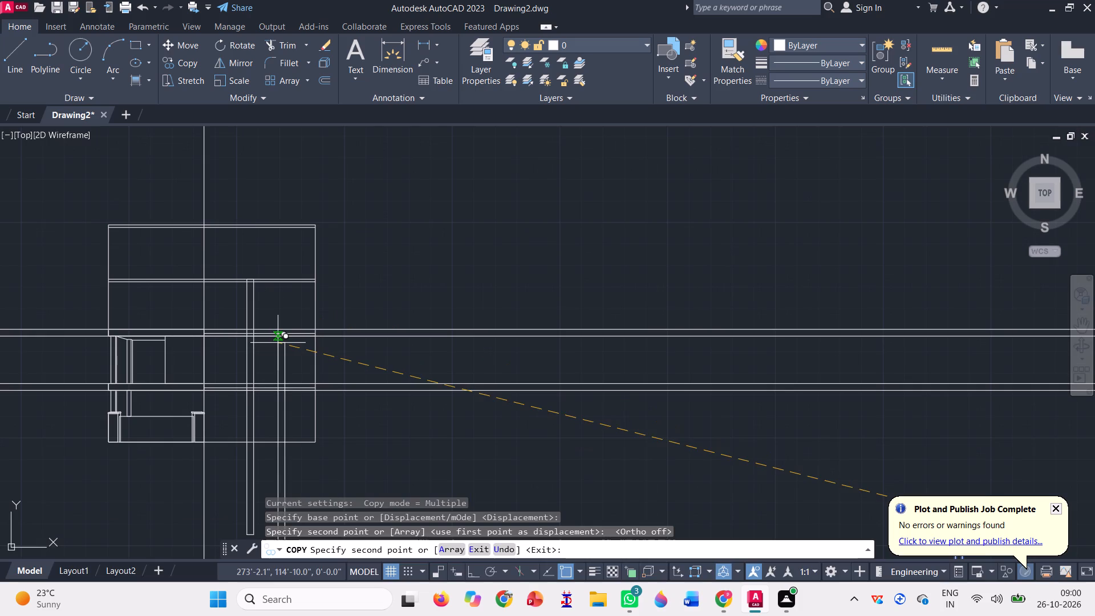
key(Escape)
Trim the copied strip's top end and sides down to the upper construction-line pair.
click(281, 47)
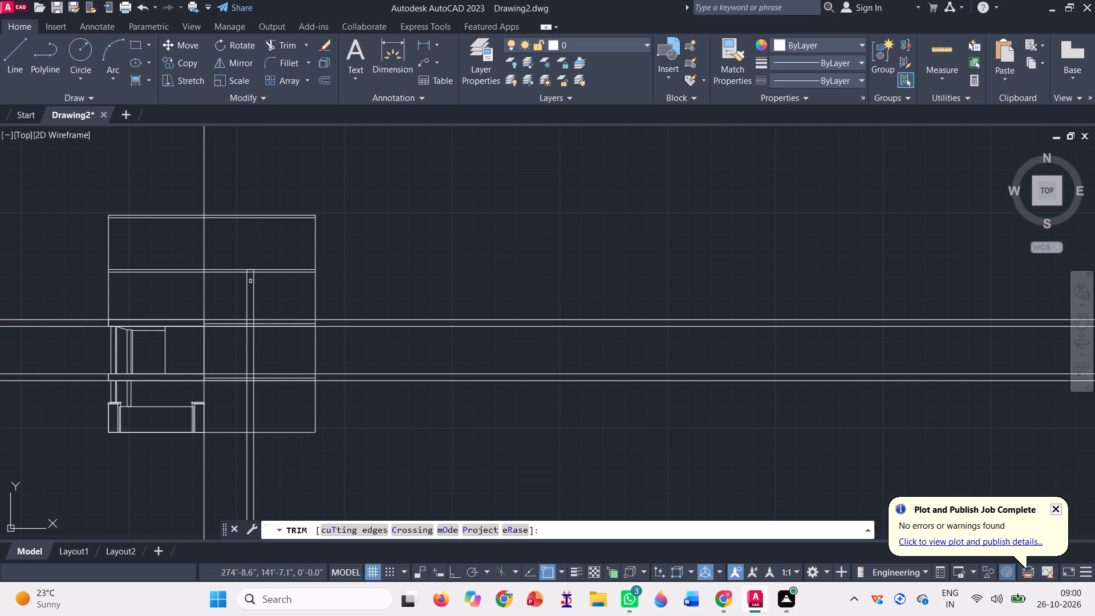
scroll(254, 257, up, 3)
scroll(228, 312, up, 3)
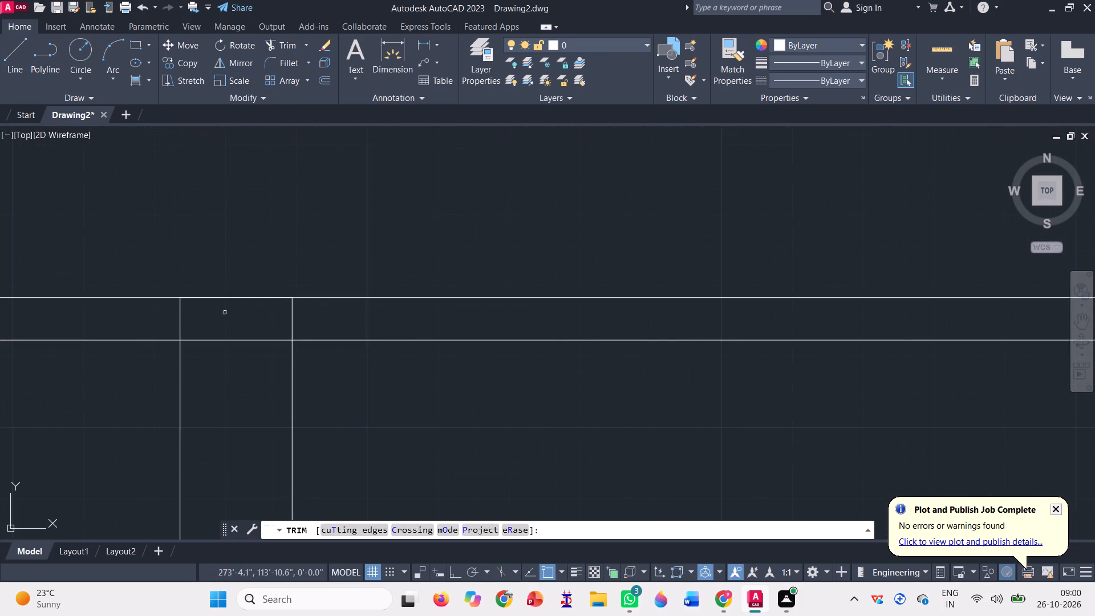
click(142, 323)
click(321, 318)
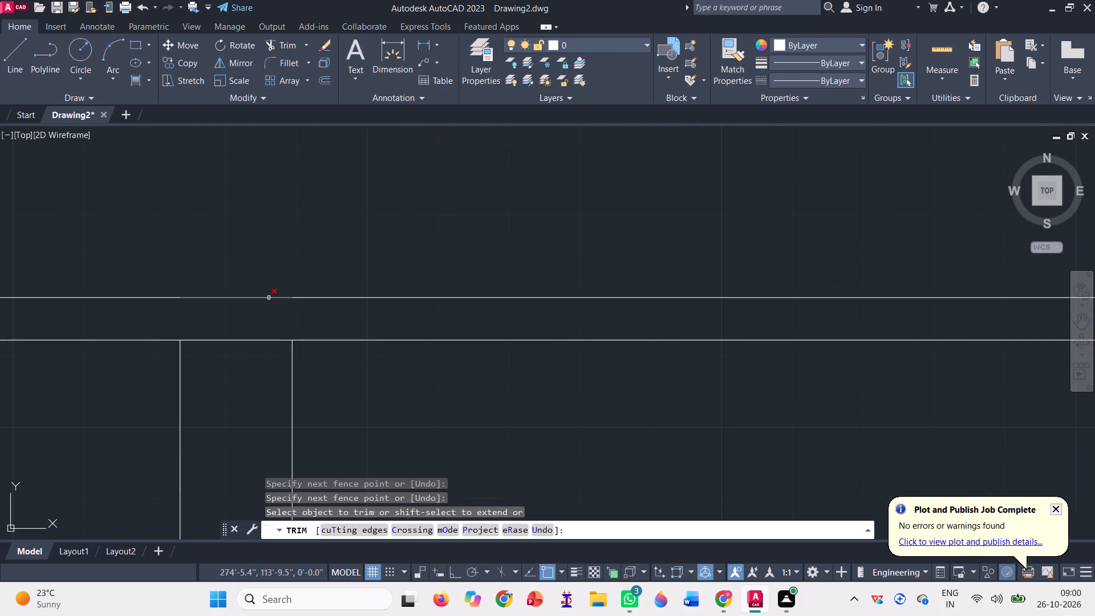
click(267, 298)
scroll(275, 271, down, 4)
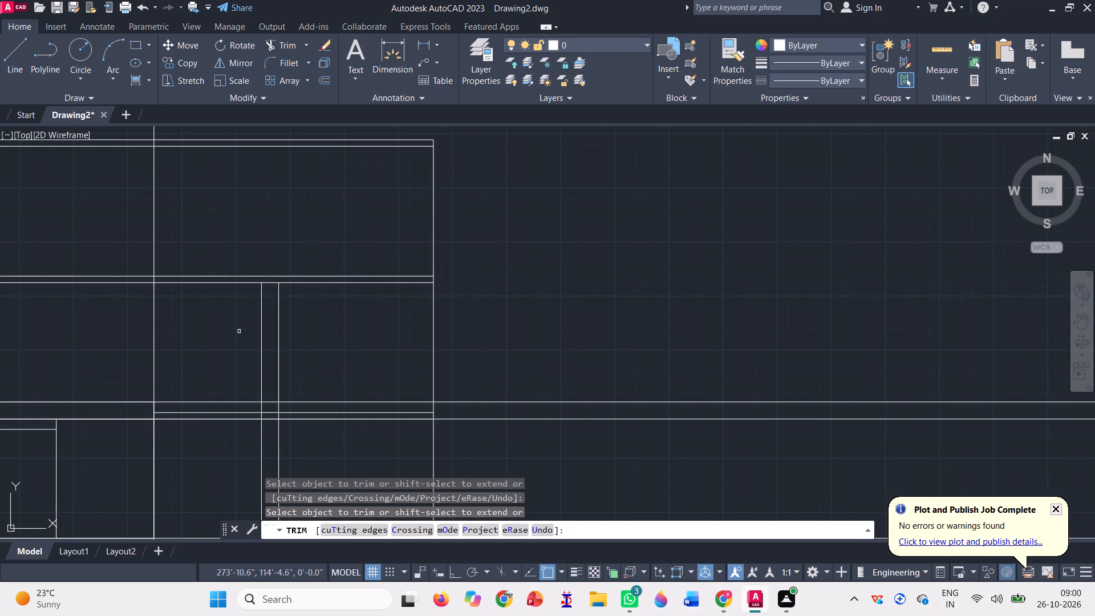
click(239, 331)
click(277, 331)
scroll(252, 368, down, 1)
click(278, 345)
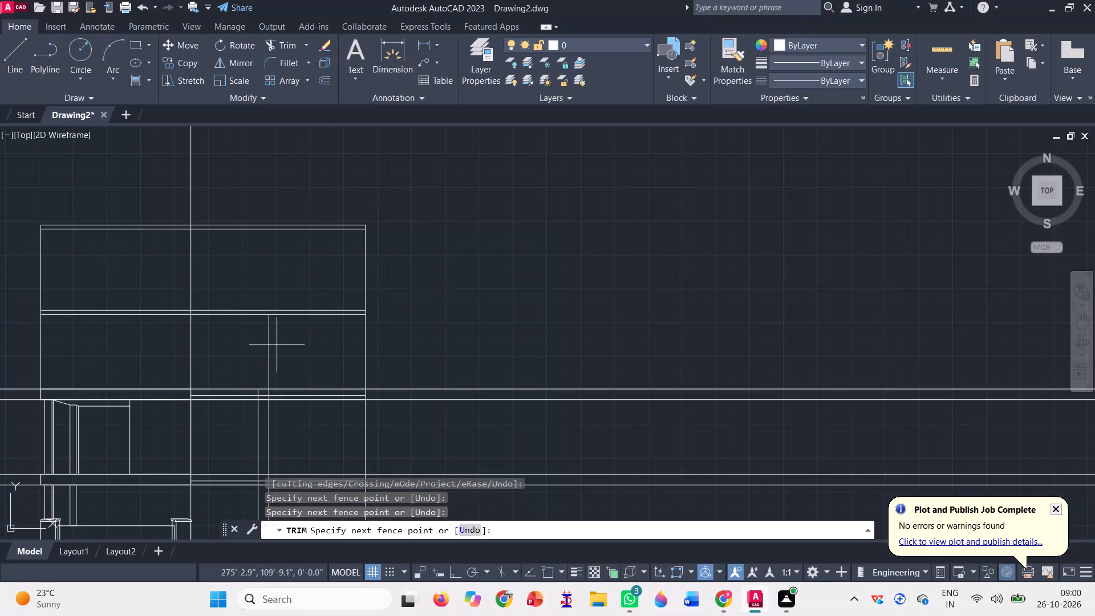
click(271, 343)
click(269, 343)
Trim the copied strip below the lower construction-line pair, including its loose bottom end, leaving a post between the two pairs.
scroll(276, 313, down, 1)
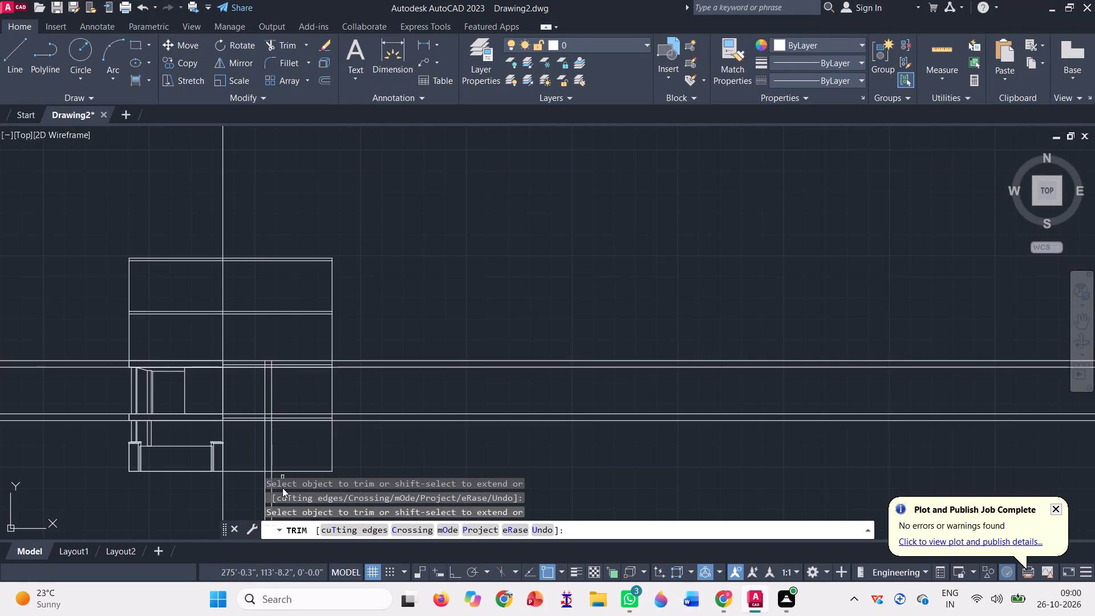
scroll(268, 466, up, 2)
scroll(285, 264, down, 2)
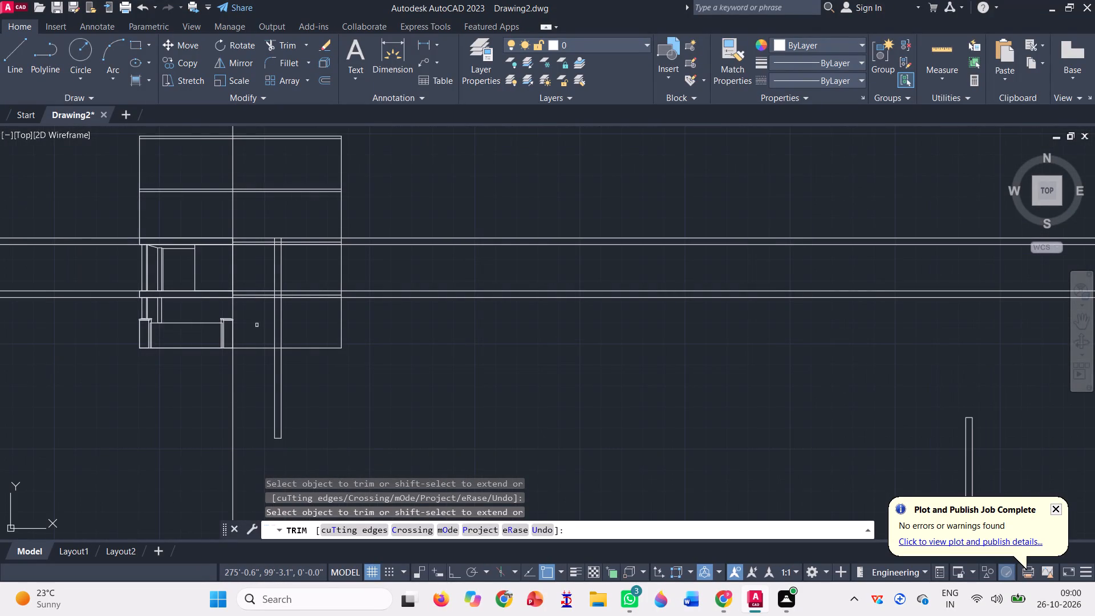
click(257, 323)
click(293, 318)
click(280, 391)
click(267, 388)
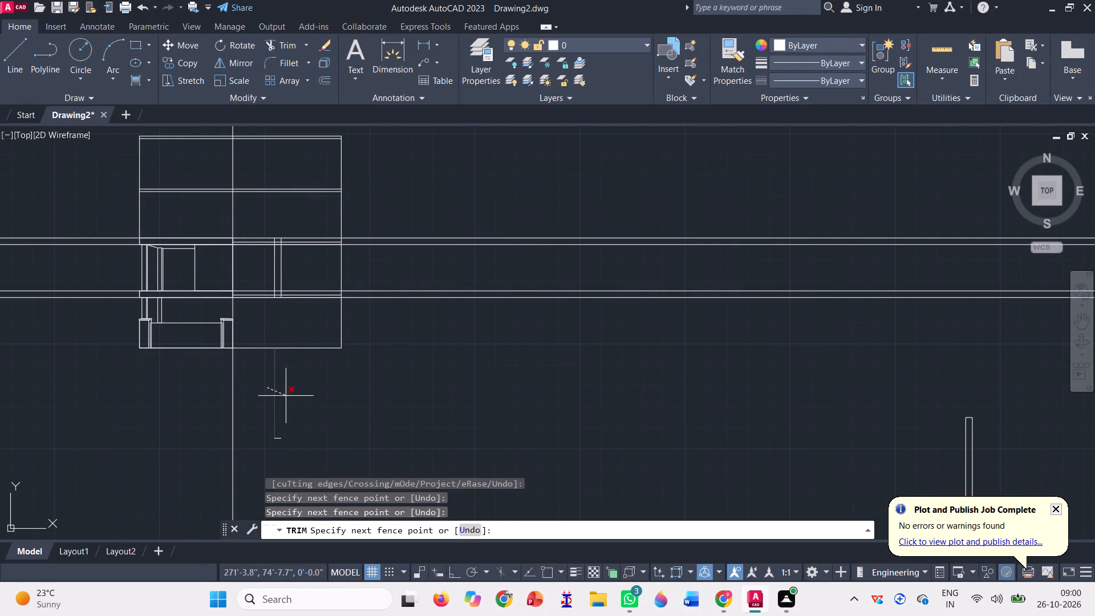
click(286, 396)
click(279, 438)
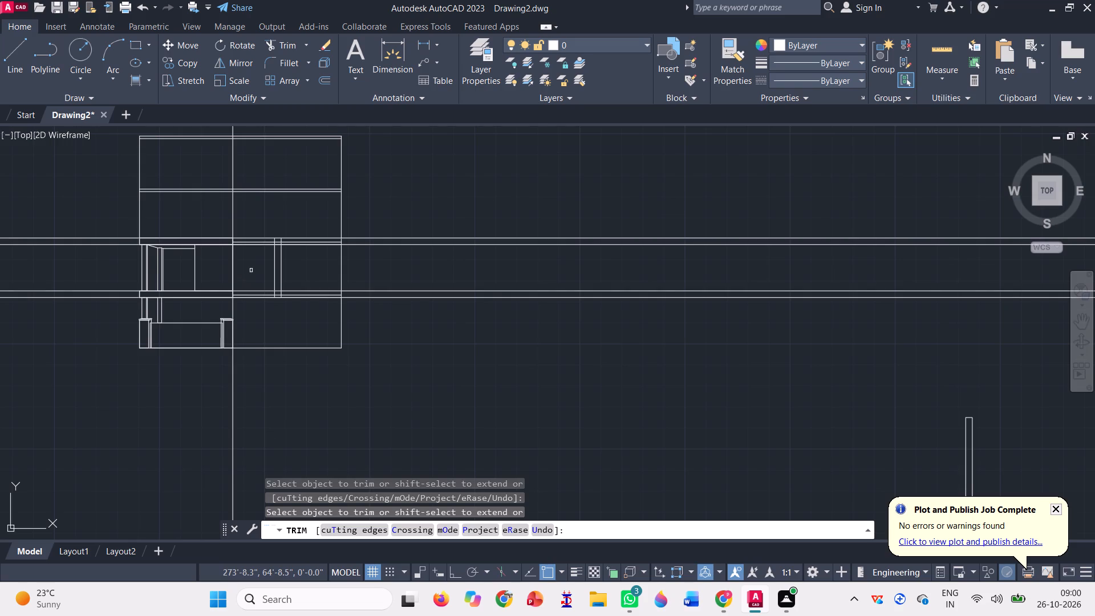
Trim the lower pair's top construction line between the central vertical line and the elevation's outer edge, including across the post.
scroll(259, 277, up, 3)
click(270, 339)
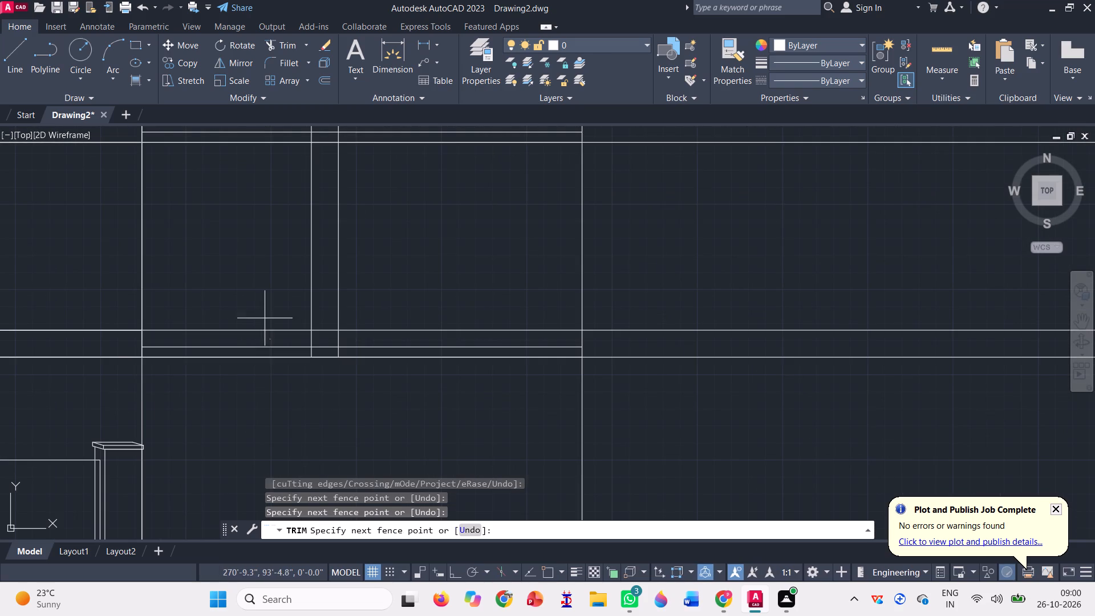
click(261, 303)
click(334, 330)
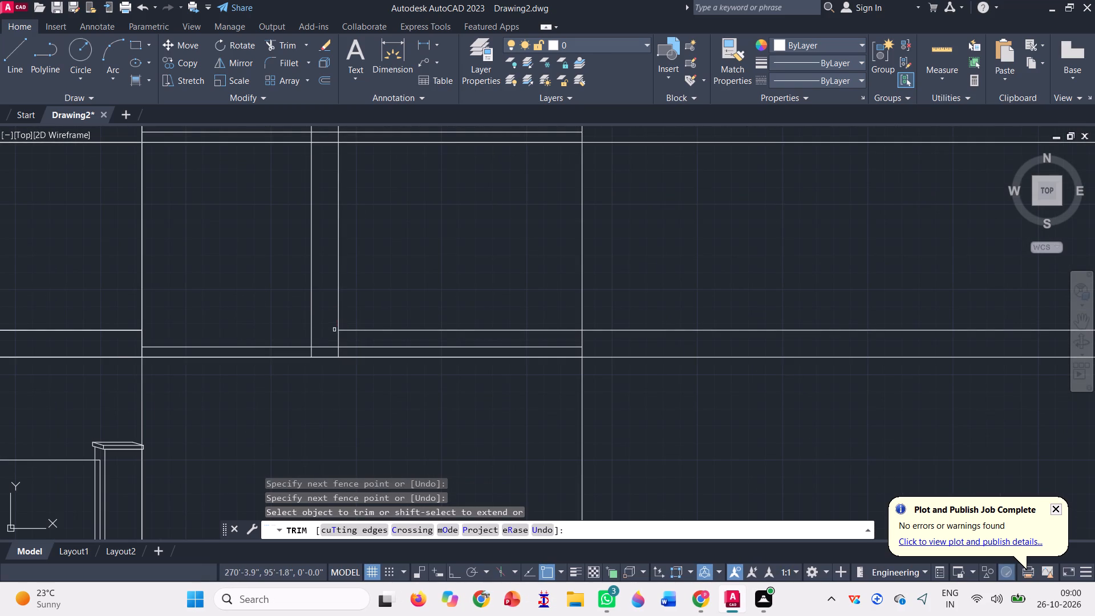
click(360, 336)
click(360, 321)
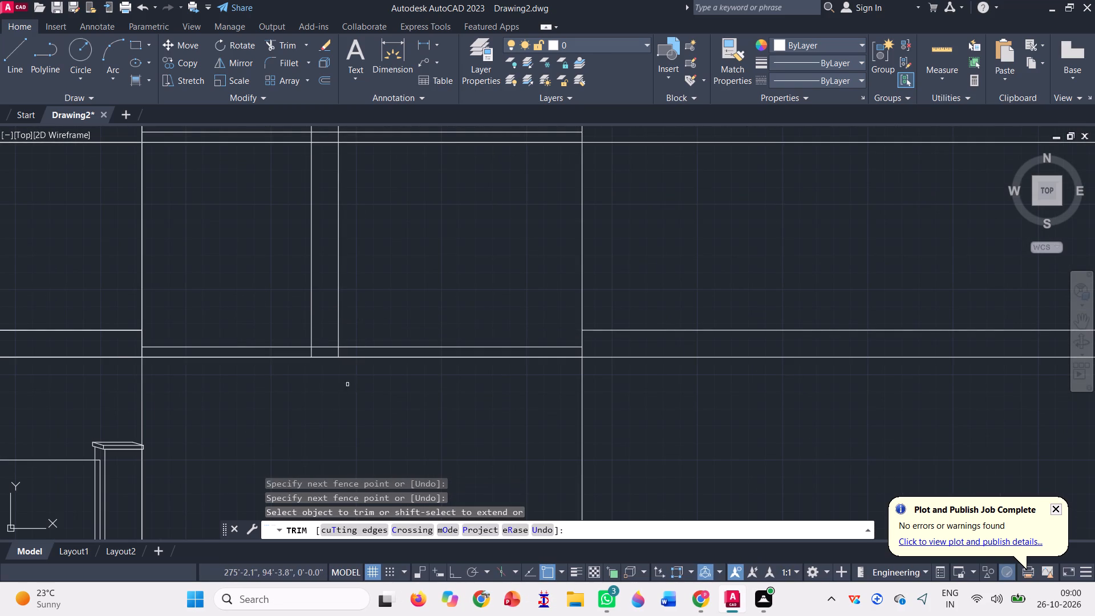
Trim the lower pair's inner line between the post's sides and from the post to the elevation's outer edge.
scroll(347, 390, down, 1)
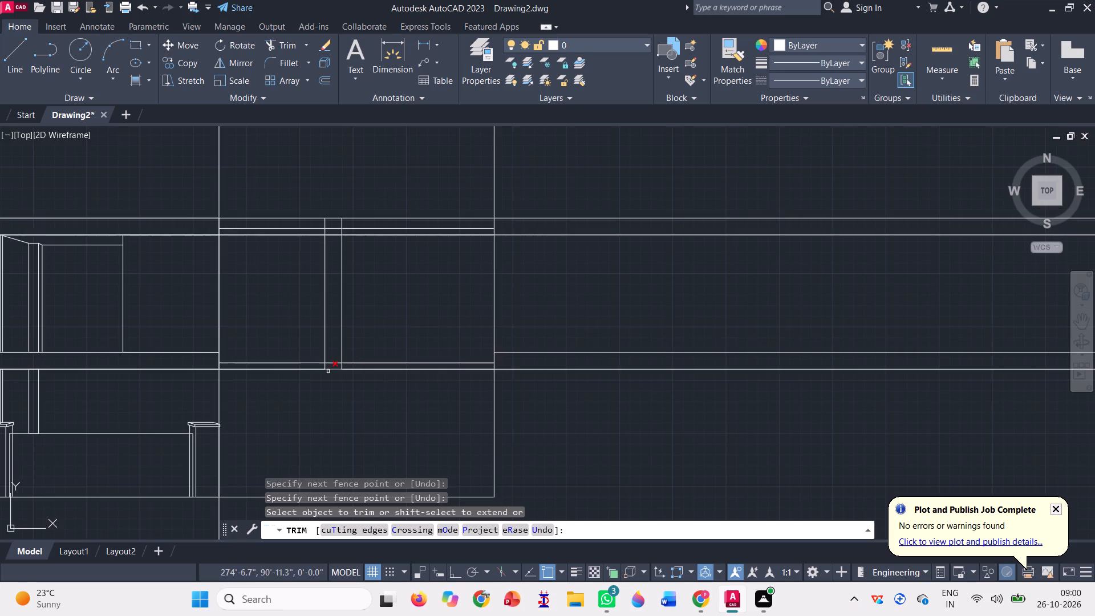
scroll(357, 358, up, 2)
click(286, 371)
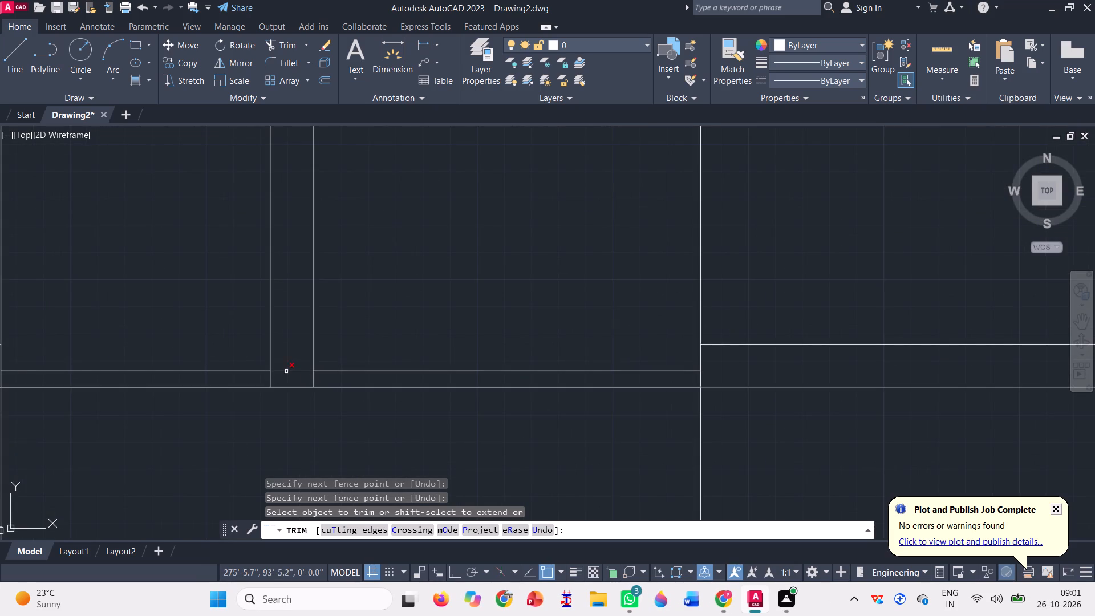
click(287, 340)
click(302, 335)
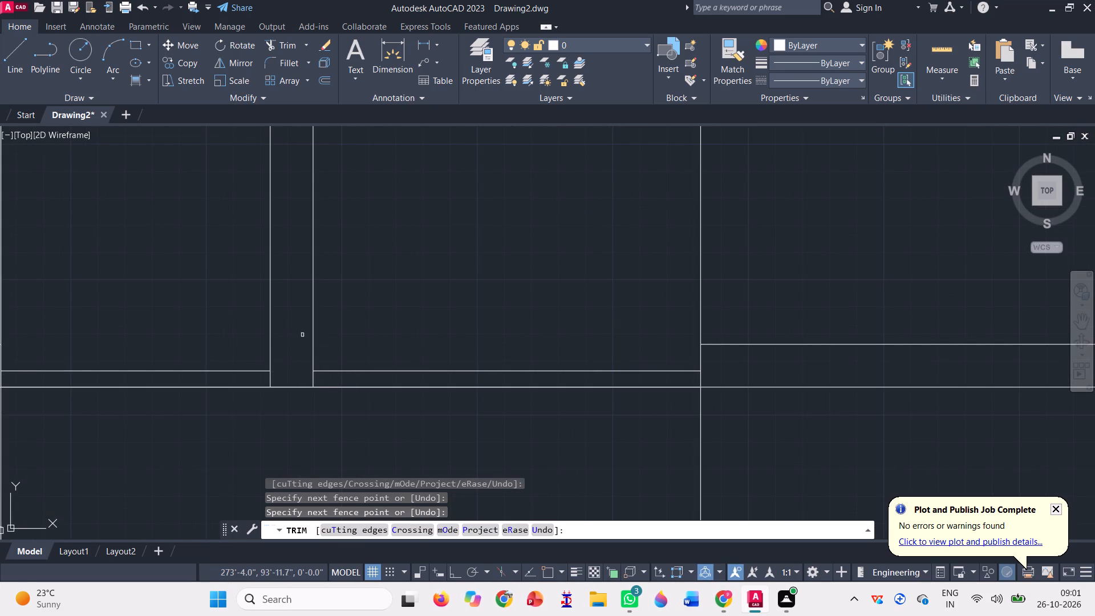
click(337, 372)
scroll(339, 407, down, 2)
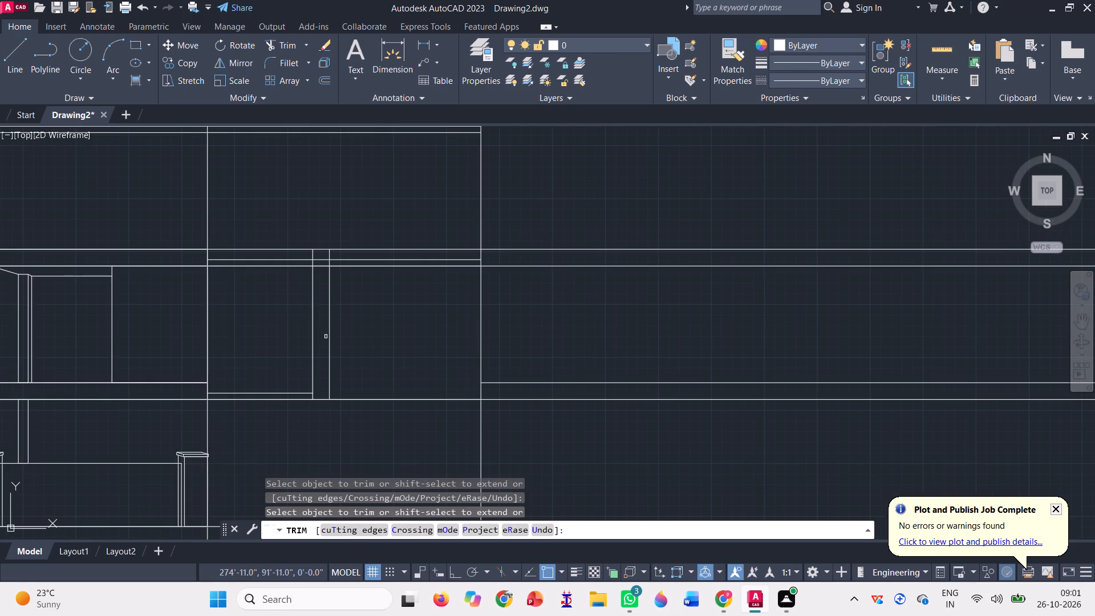
Trim the upper pair's middle line across the post and on both sides of it.
scroll(320, 254, up, 3)
click(314, 287)
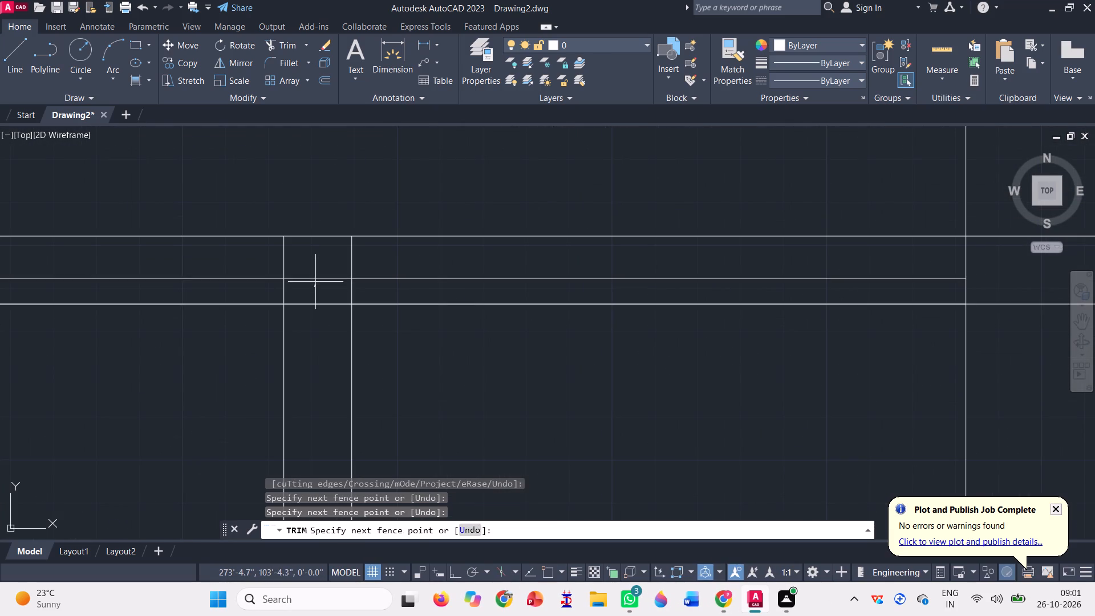
click(315, 281)
scroll(315, 281, down, 2)
click(315, 281)
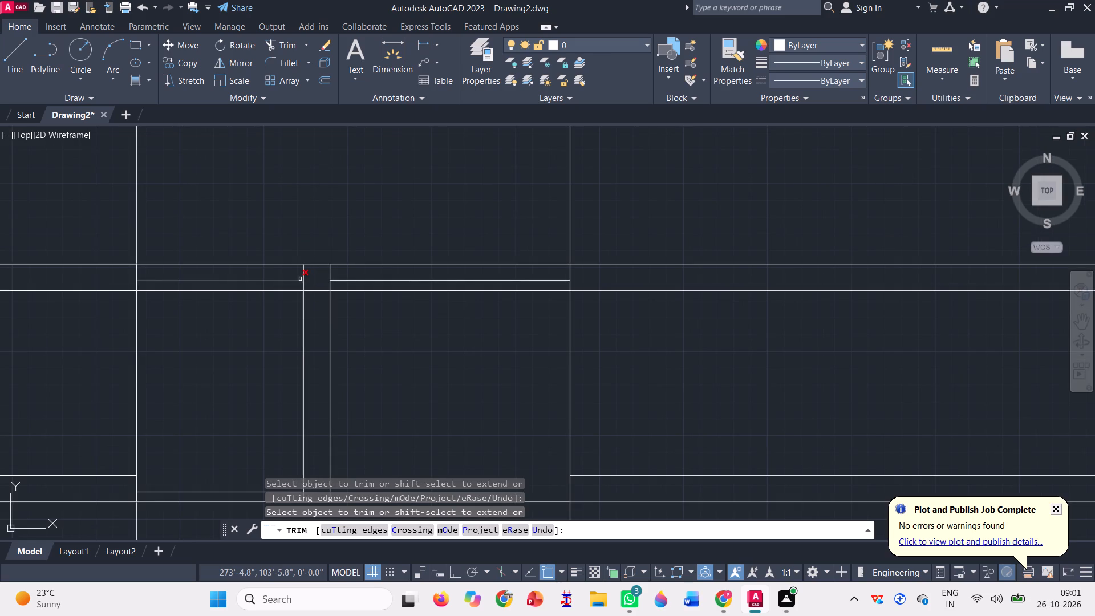
click(295, 279)
scroll(286, 302, down, 2)
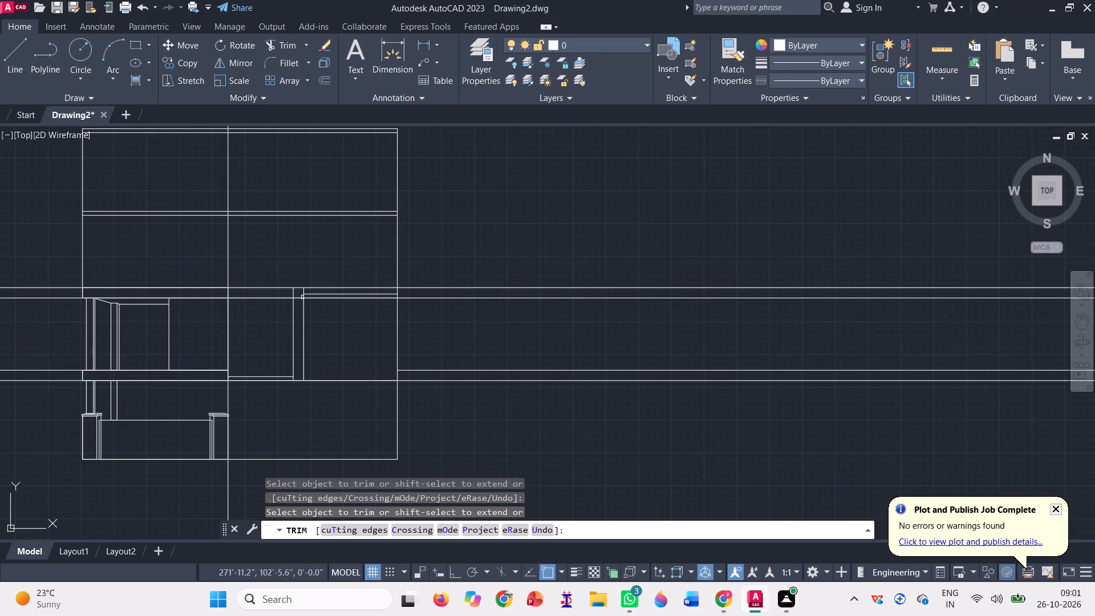
click(344, 292)
Trim the remaining lines of both horizontal pairs between the post and the elevation's outer edge.
click(339, 264)
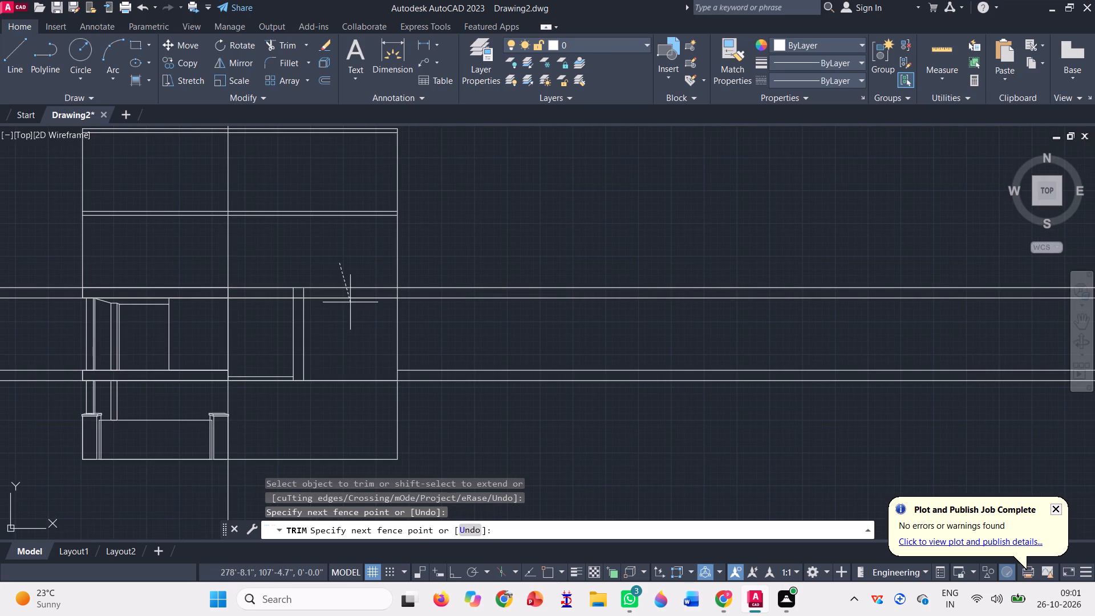
click(367, 394)
scroll(354, 372, down, 2)
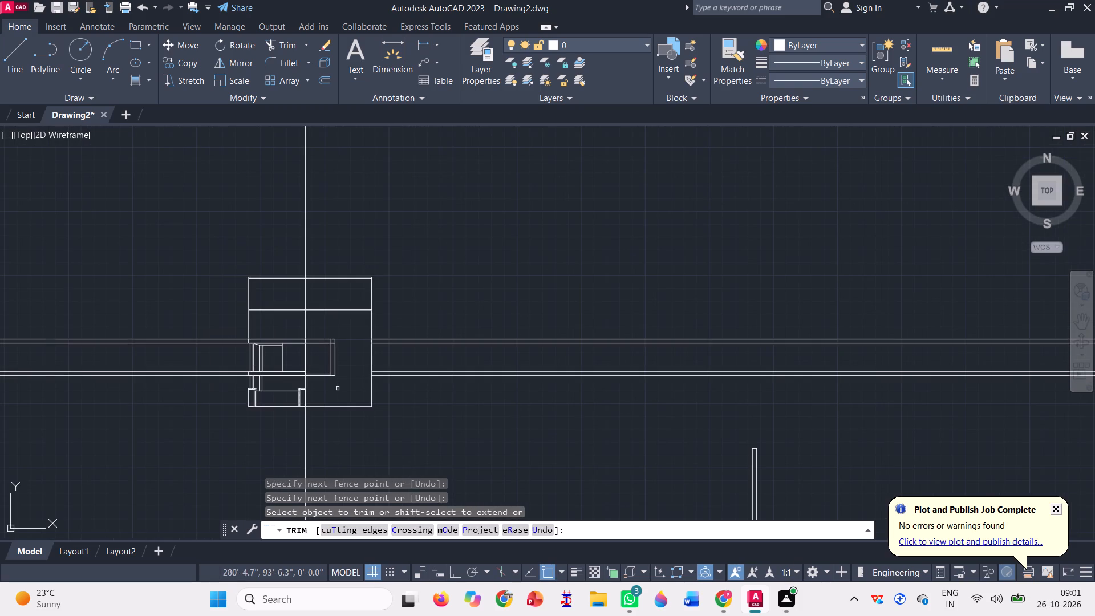
key(Escape)
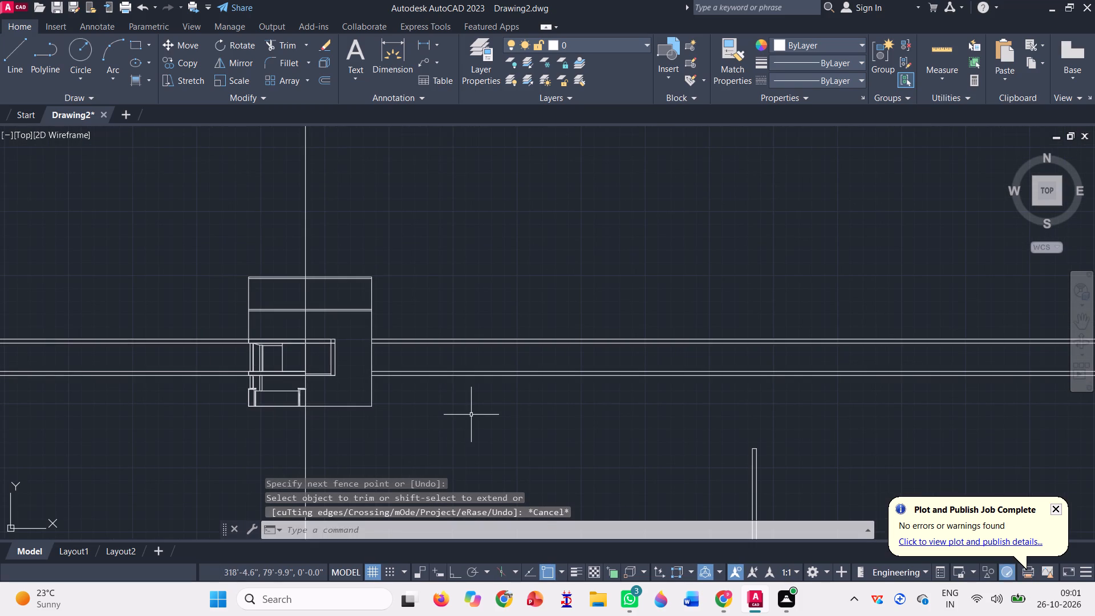
Erase the leftover horizontal construction lines on both sides of the elevation, the spare vertical strip and the small scrap below it.
click(471, 415)
click(401, 313)
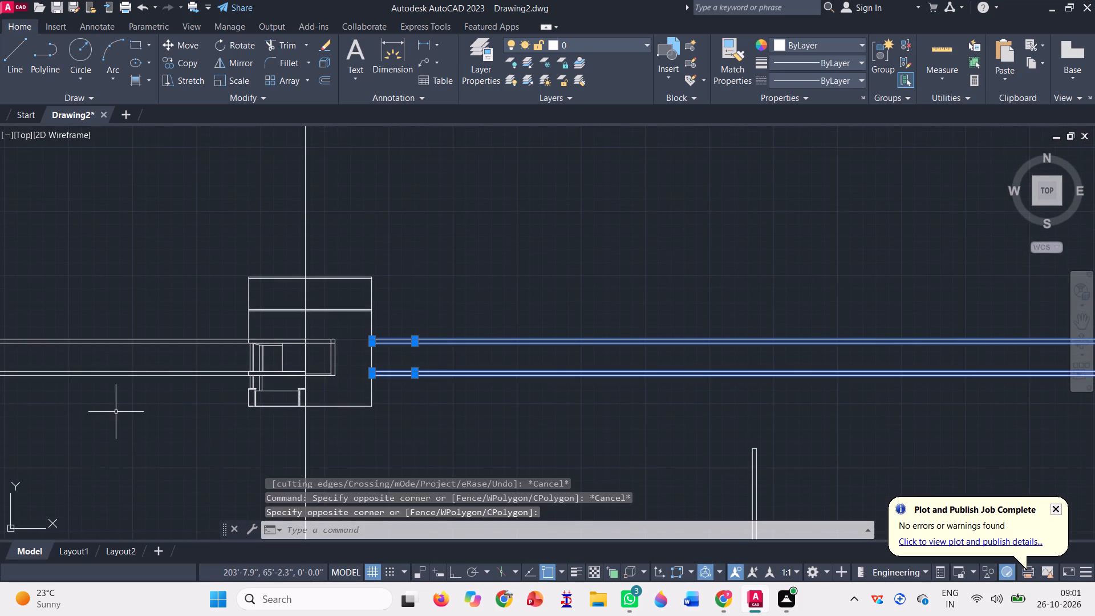
click(116, 408)
click(71, 294)
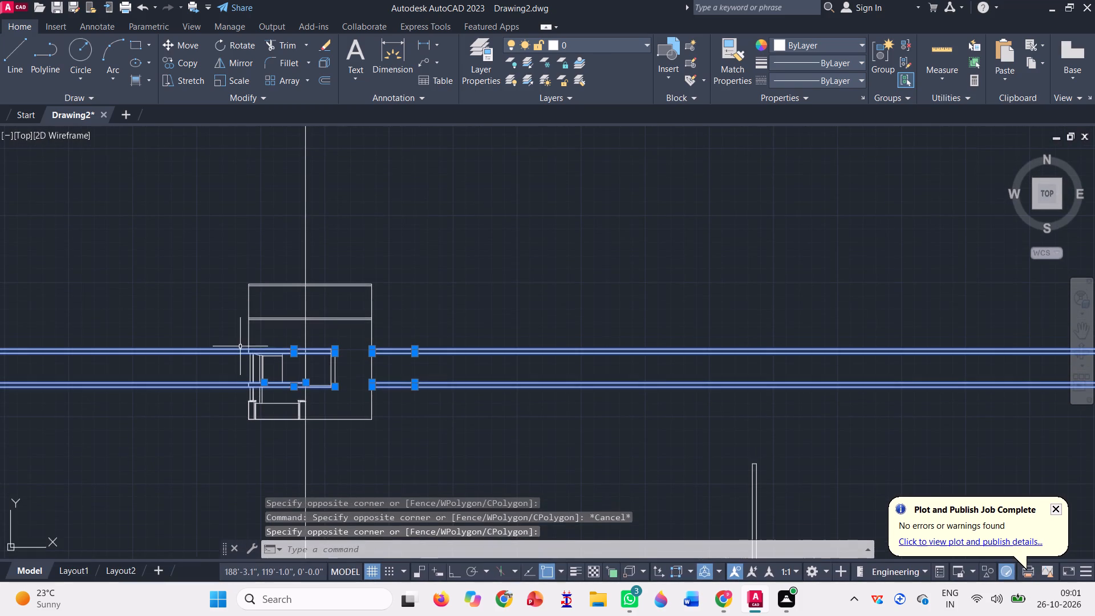
scroll(287, 294, down, 3)
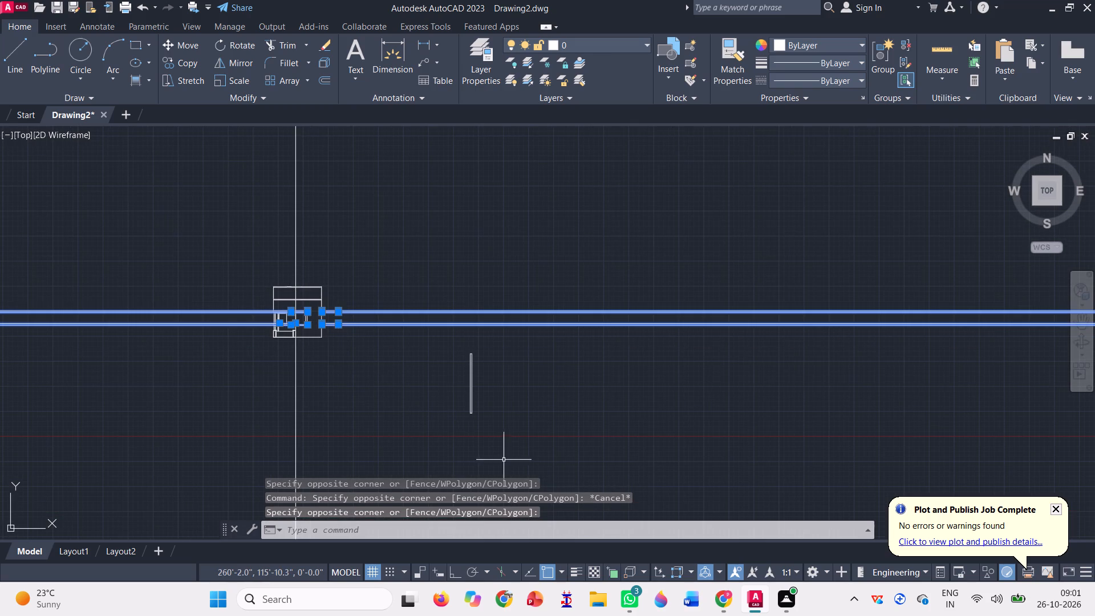
click(504, 436)
click(367, 299)
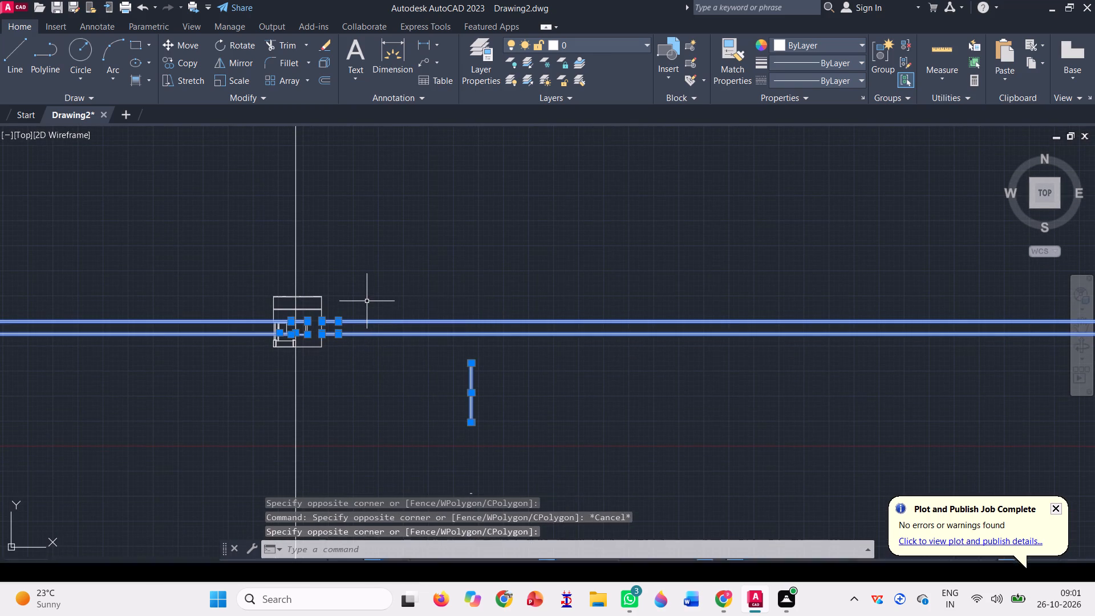
scroll(367, 301, down, 3)
scroll(383, 361, up, 3)
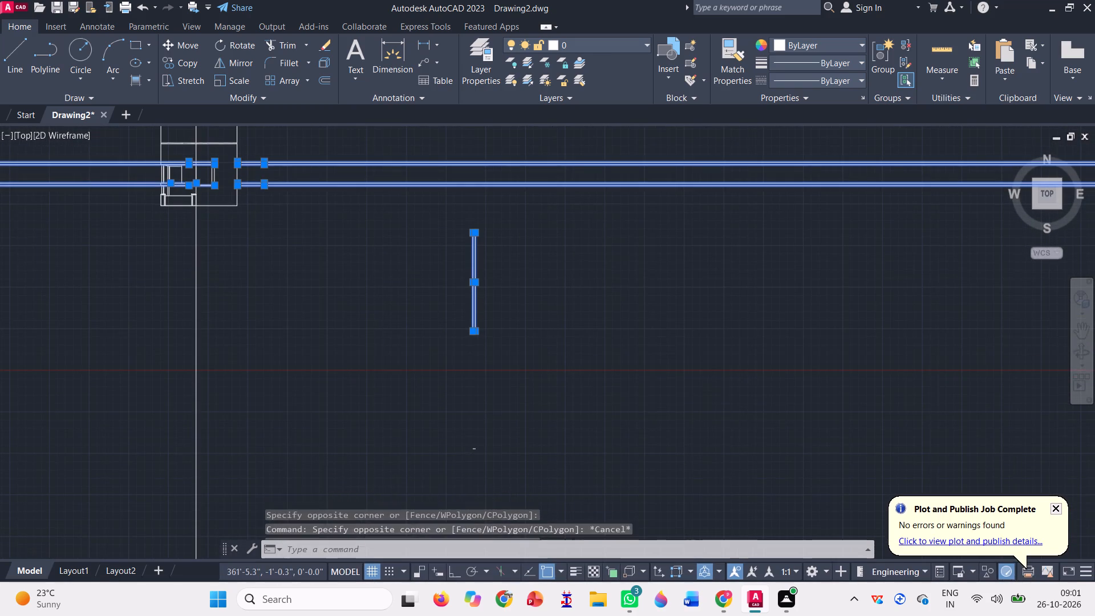
click(502, 445)
click(438, 407)
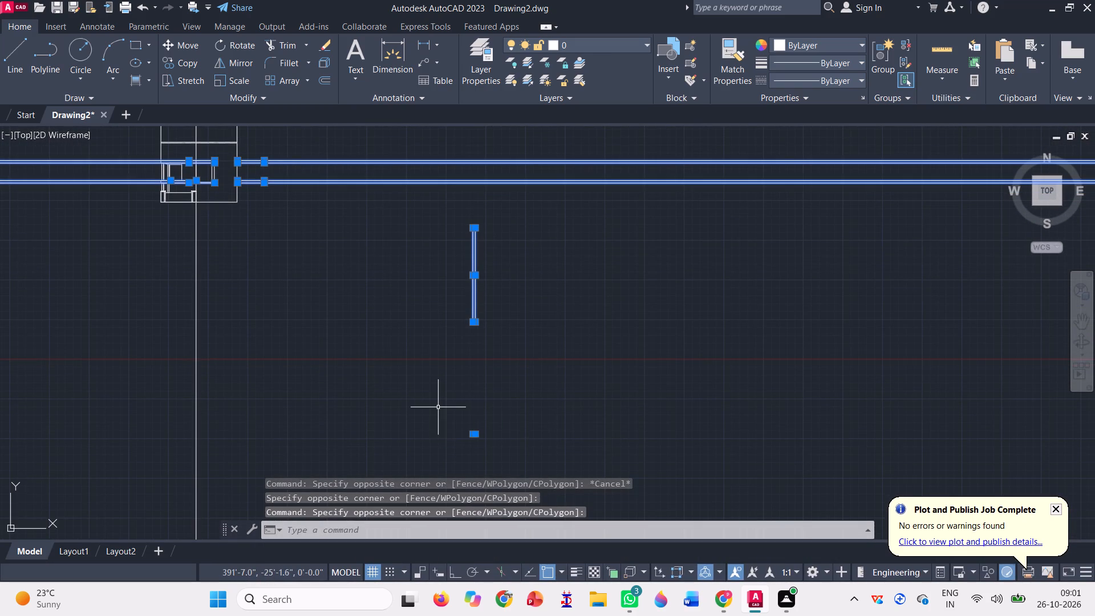
scroll(438, 407, down, 2)
key(Delete)
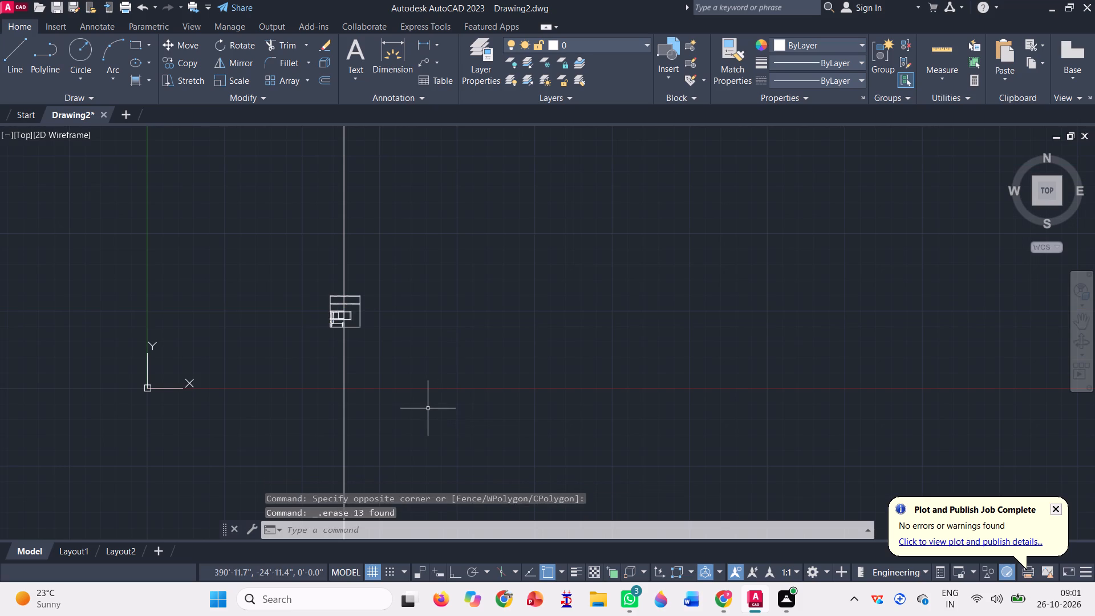
Draw a beam rectangle from the upper beam's bottom corner at the elevation's edge to the post's far top corner.
scroll(286, 305, up, 3)
scroll(585, 342, up, 3)
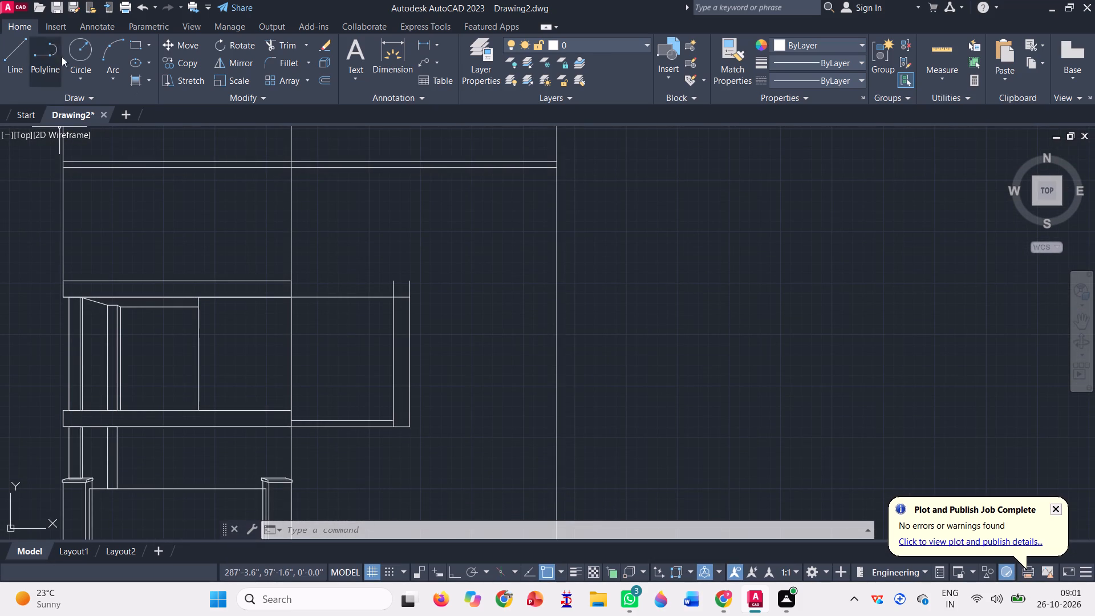
click(132, 41)
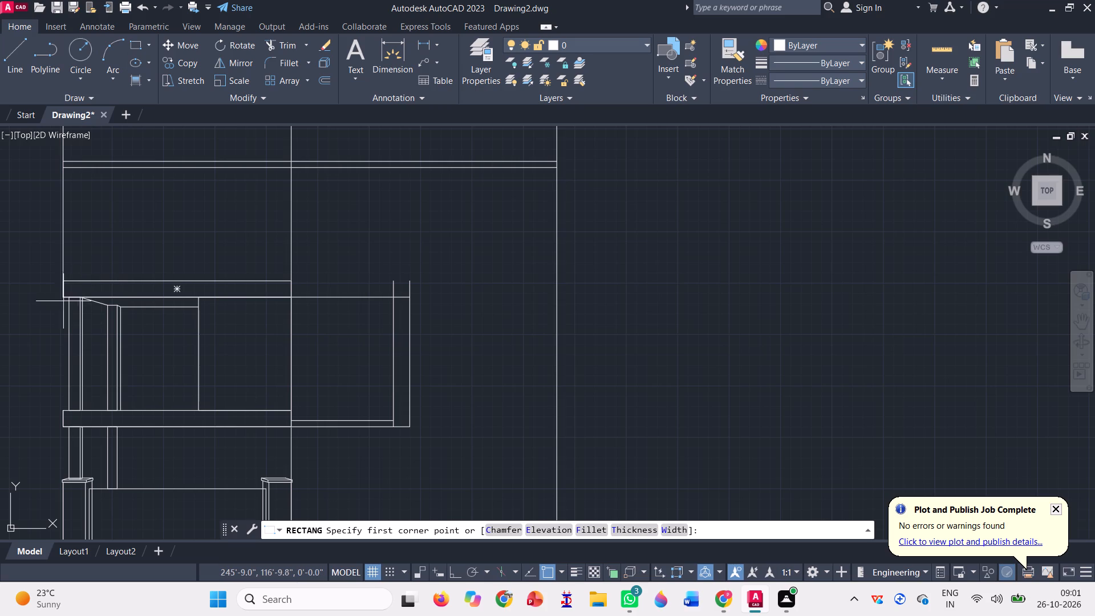
click(65, 296)
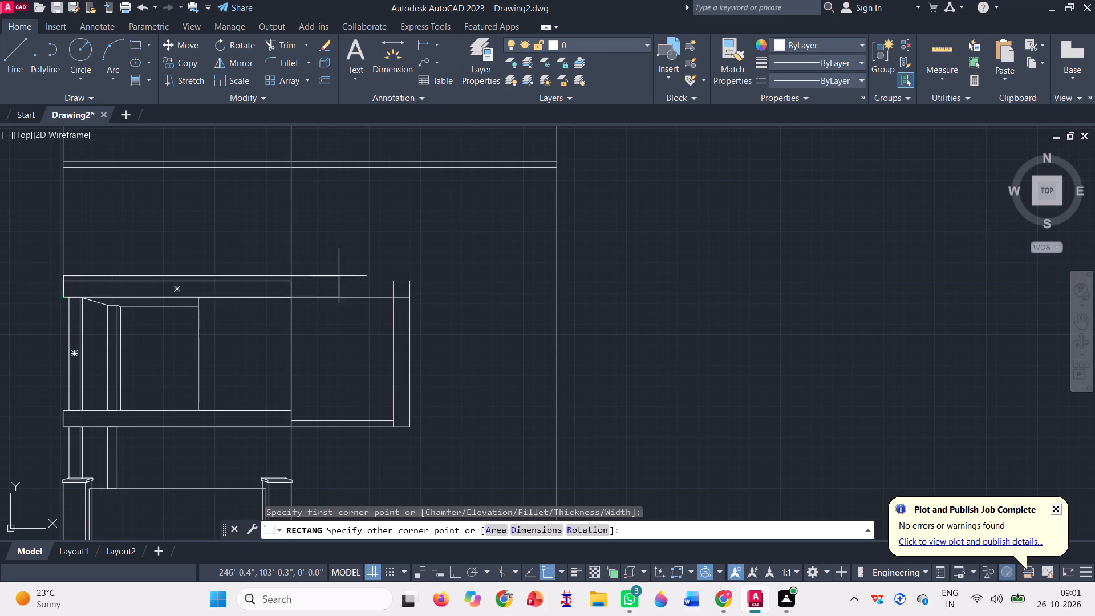
click(407, 277)
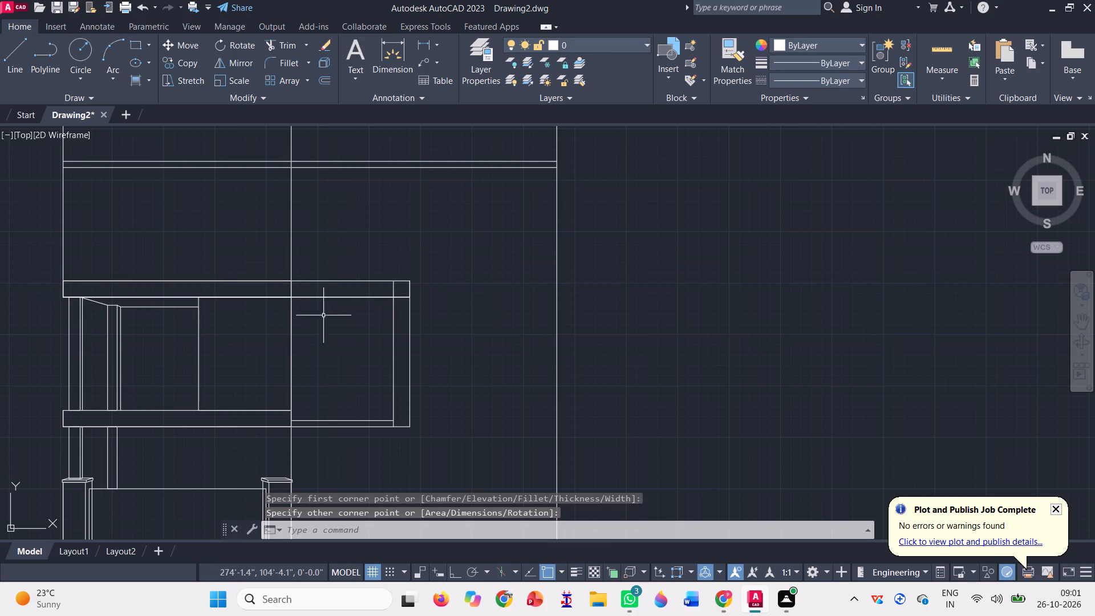
Move the new long beam rectangle horizontally clear of the original upper beam, into the empty space beyond the post.
scroll(188, 292, up, 3)
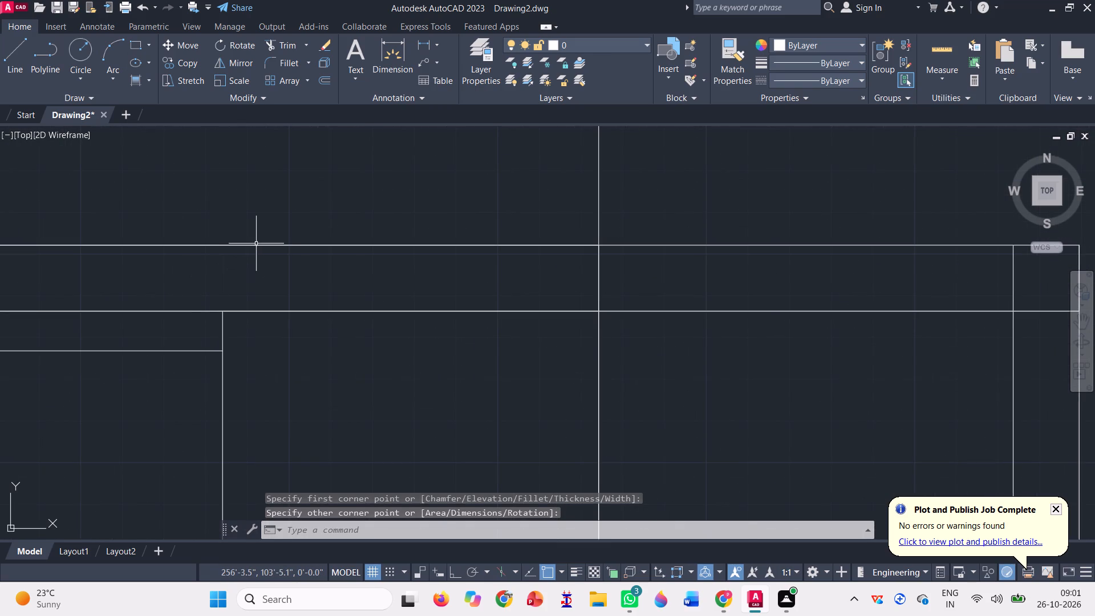
click(256, 243)
scroll(285, 294, down, 2)
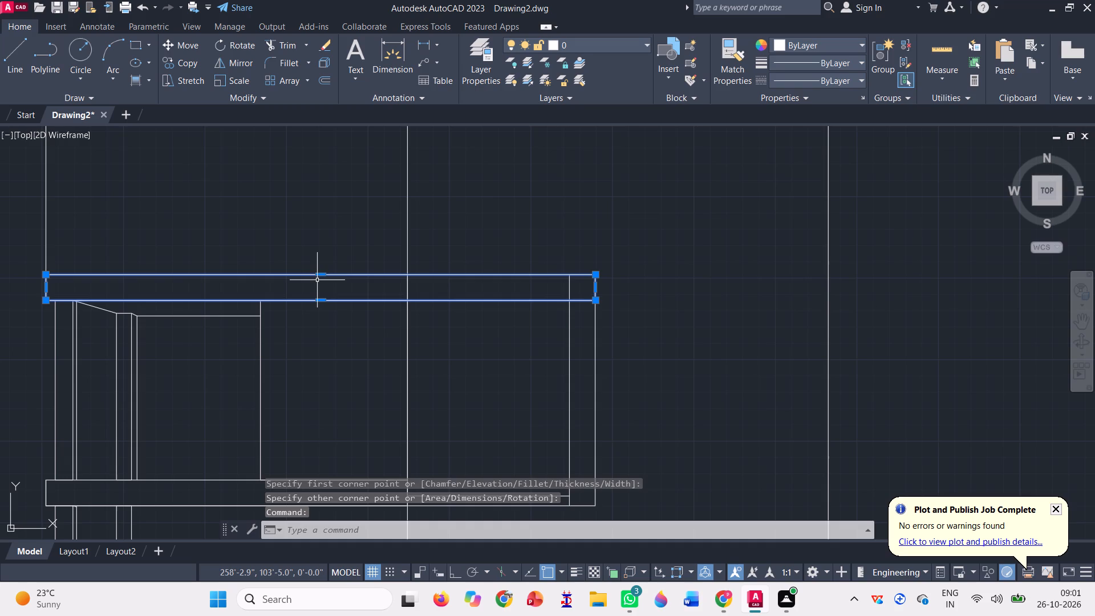
text(m)
key(space)
click(322, 280)
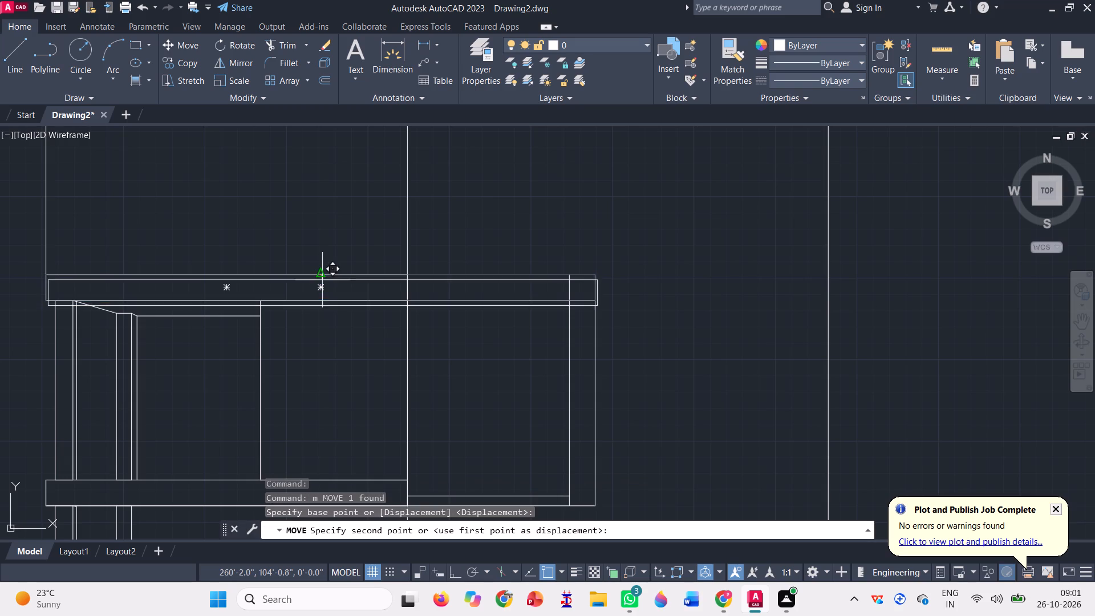
click(921, 268)
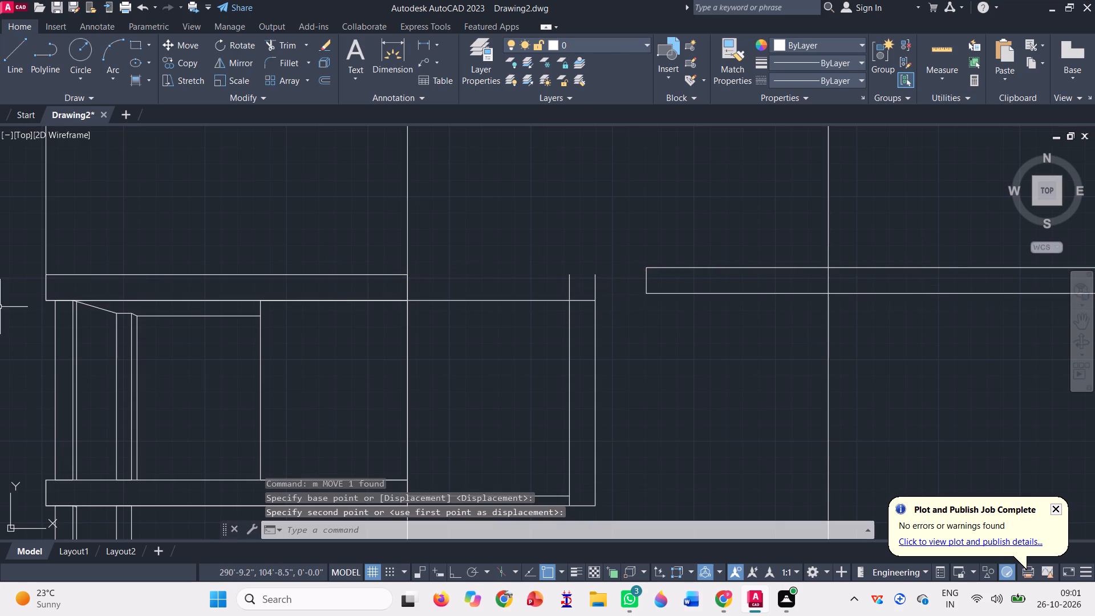
Erase the original shorter upper beam rectangle between the elevation's edge and the central vertical line.
click(129, 280)
click(128, 266)
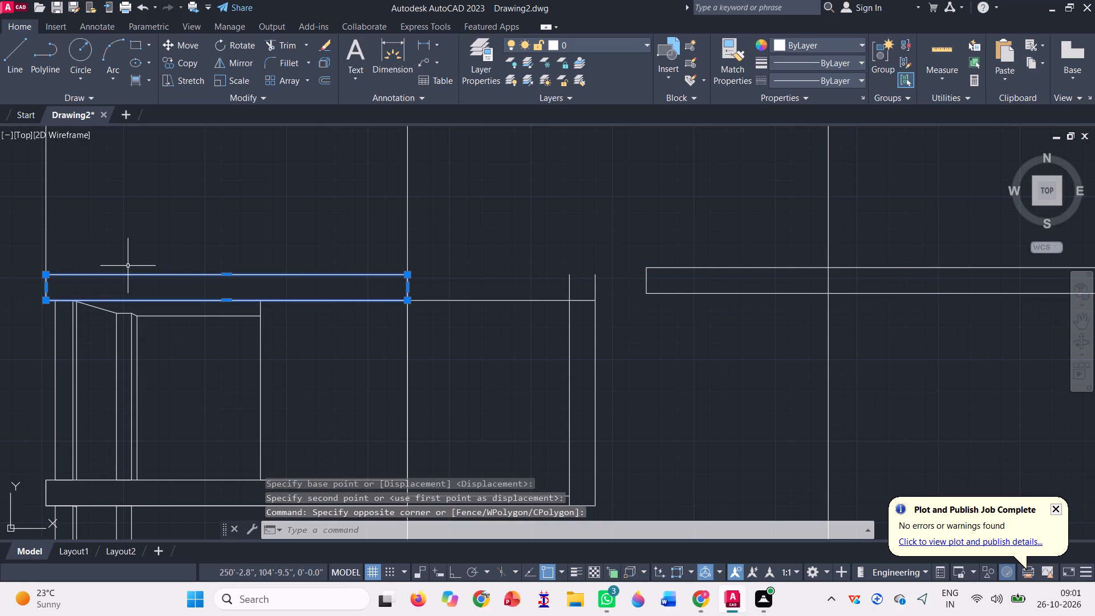
key(Delete)
scroll(127, 265, down, 1)
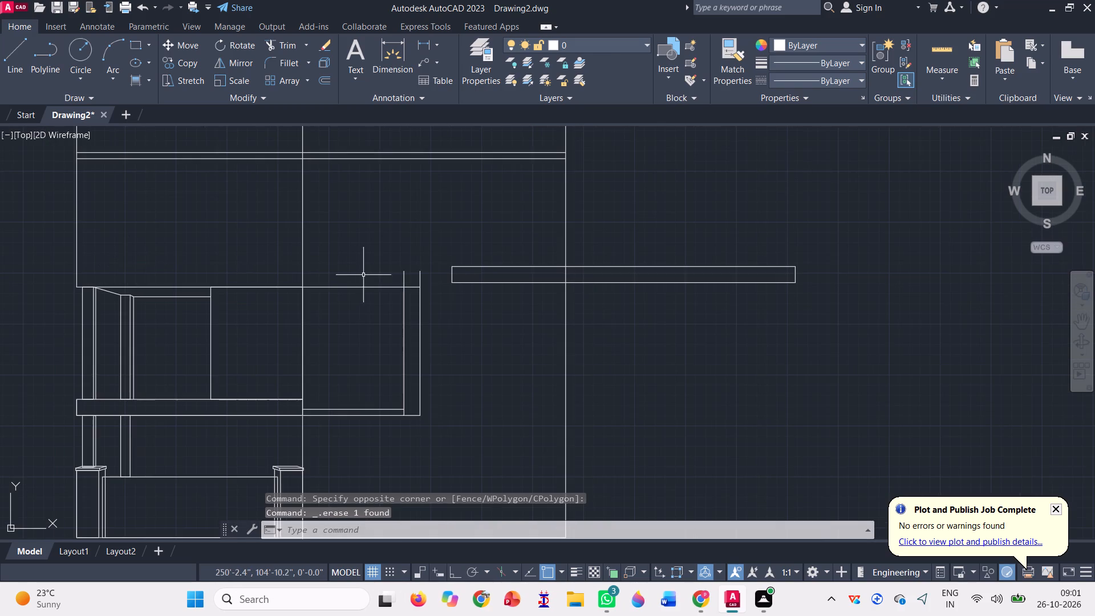
Move the long beam rectangle by its bottom corner back onto the elevation's edge, above the column and panel.
click(474, 301)
click(447, 256)
text(m)
key(space)
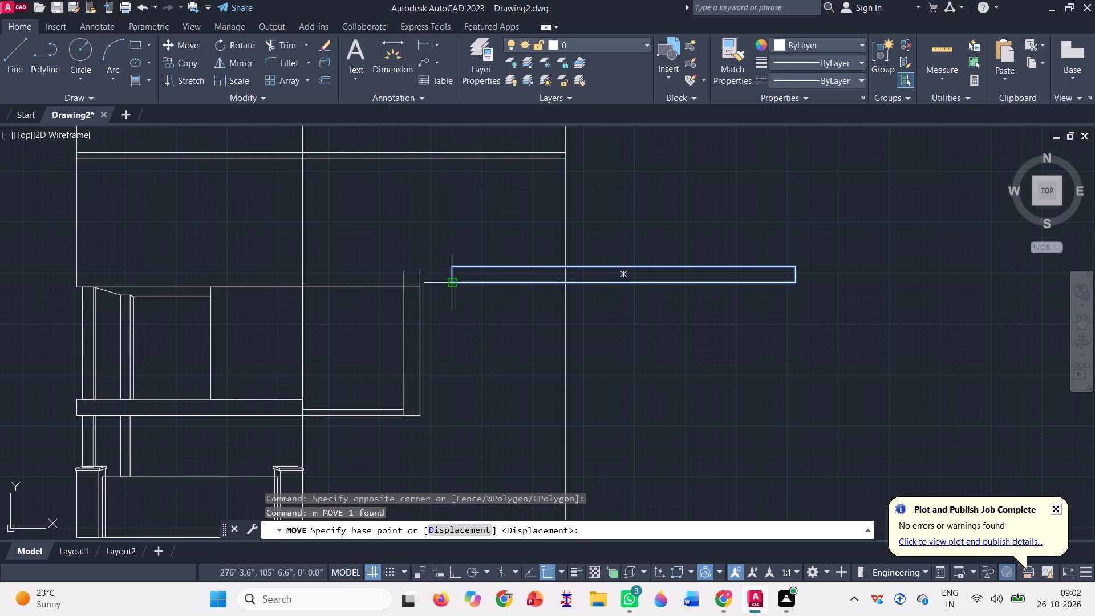
click(452, 284)
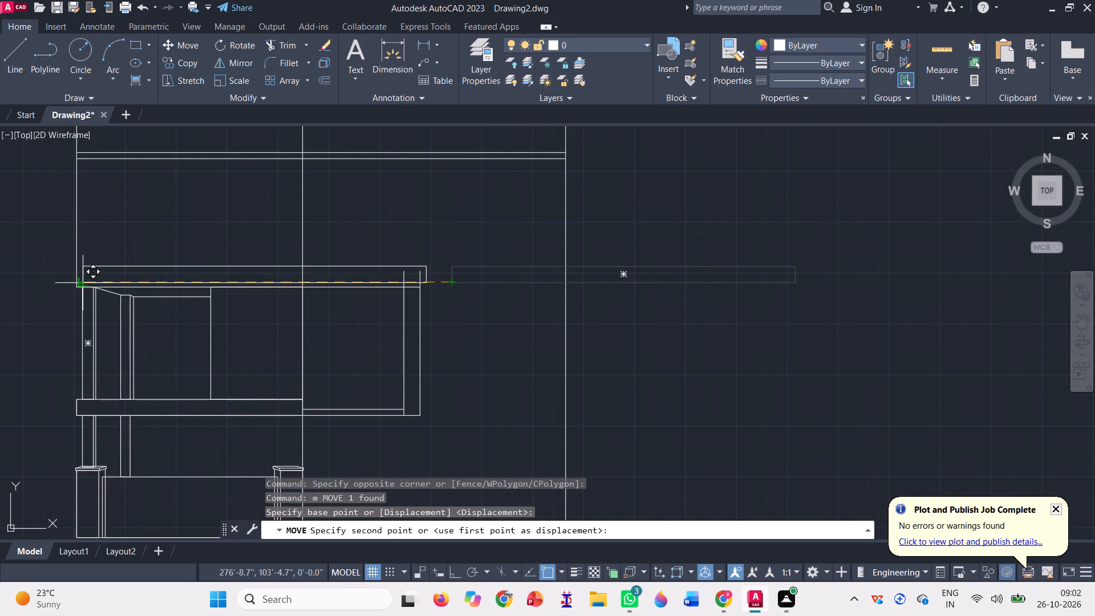
click(75, 287)
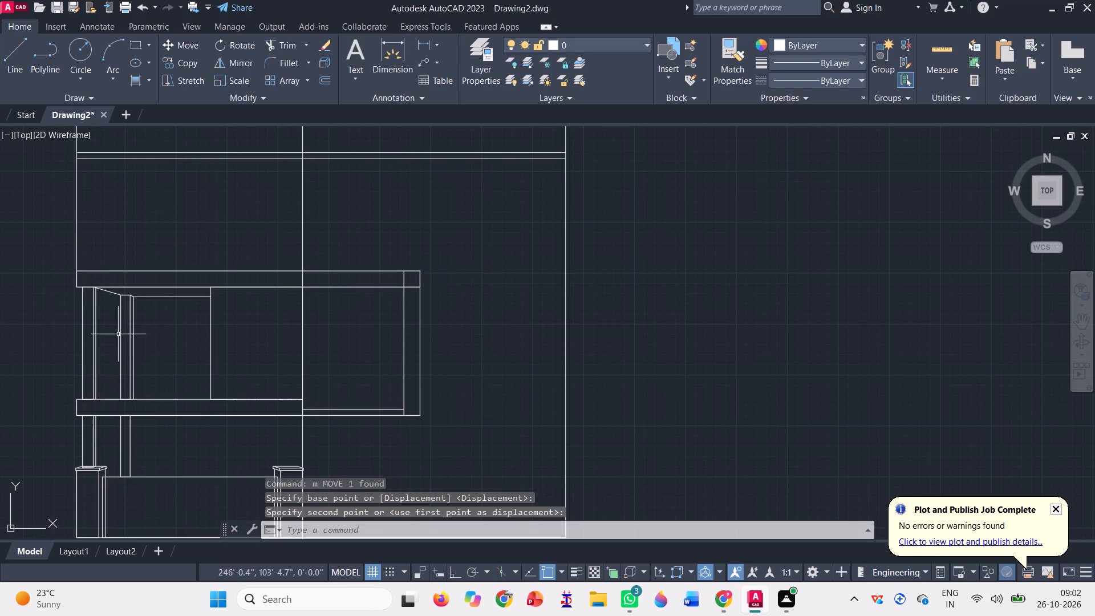
Trim the overlapping lines where the long beam meets the post, leaving one continuous corner.
click(288, 54)
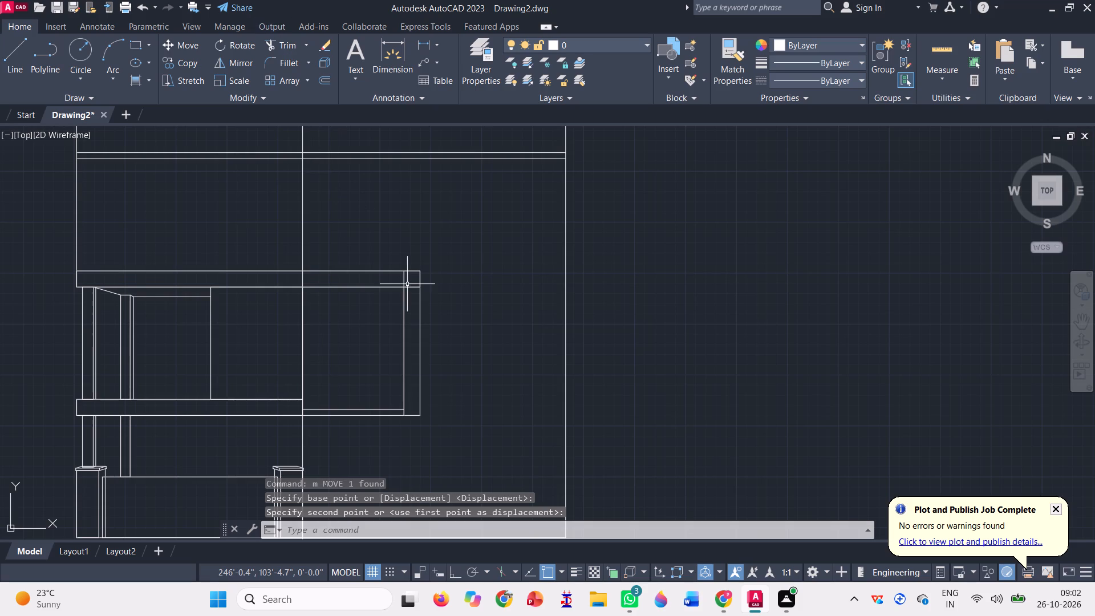
scroll(408, 284, up, 3)
click(286, 47)
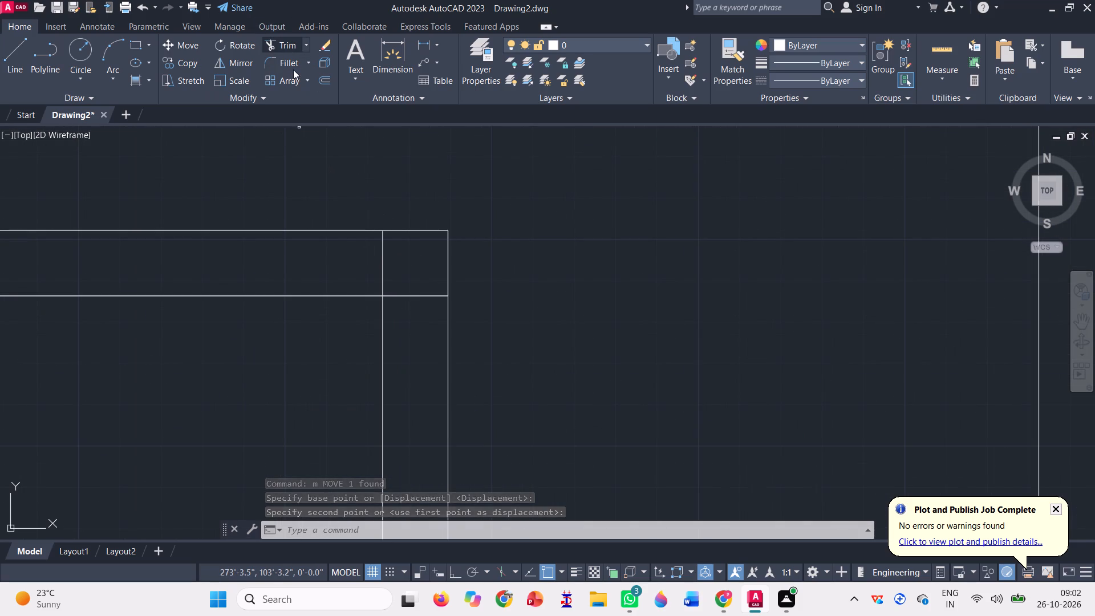
click(379, 254)
click(420, 331)
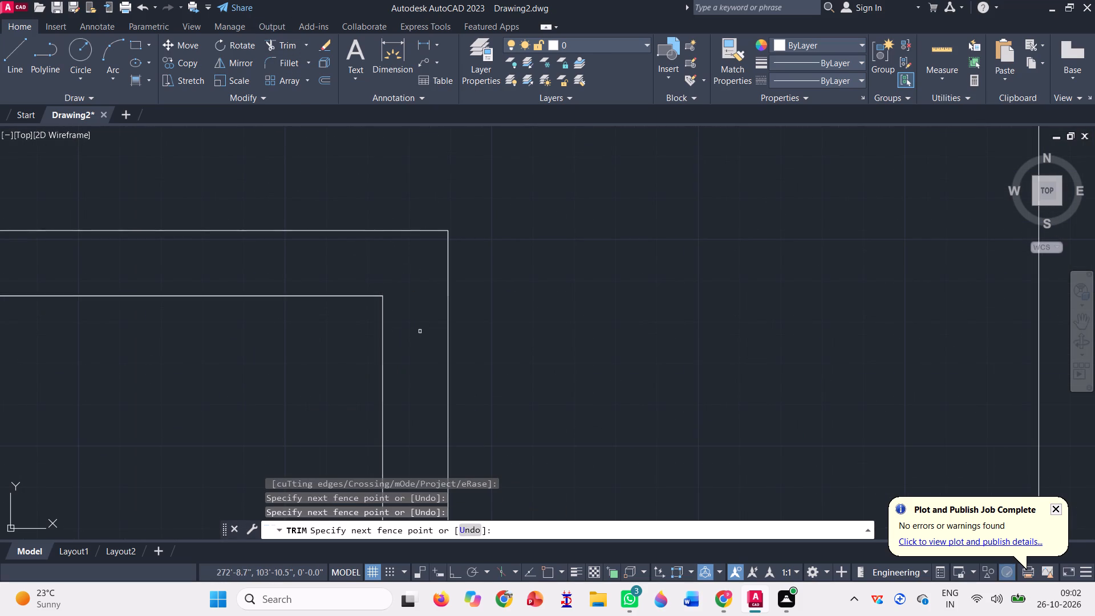
scroll(420, 331, down, 4)
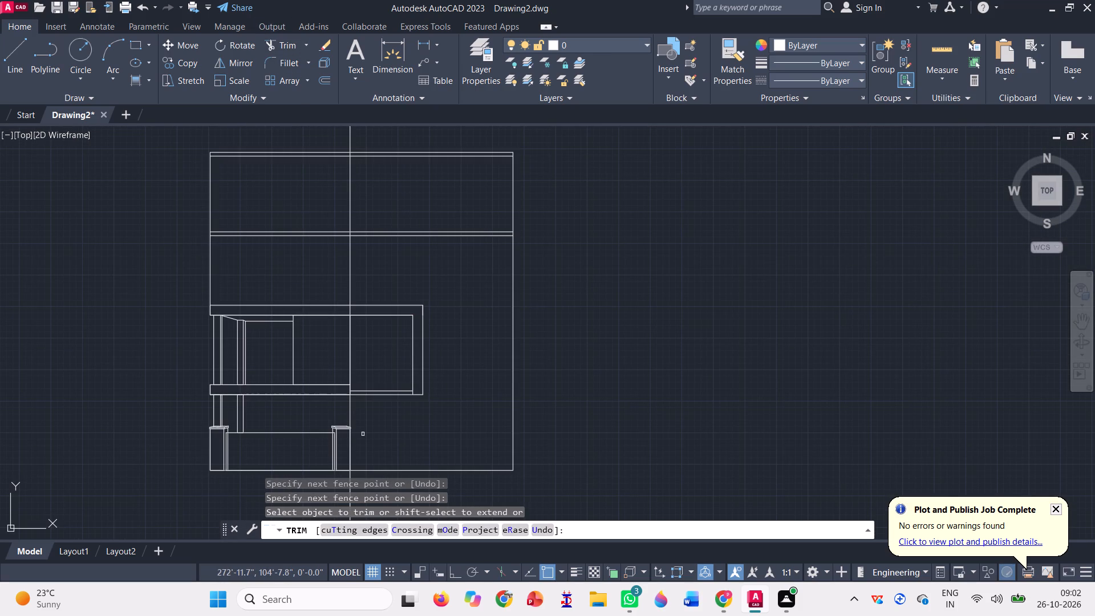
Trim the central vertical line between the frame's inner bottom line and the lower beam's bottom edge.
scroll(335, 386, up, 2)
scroll(415, 447, up, 3)
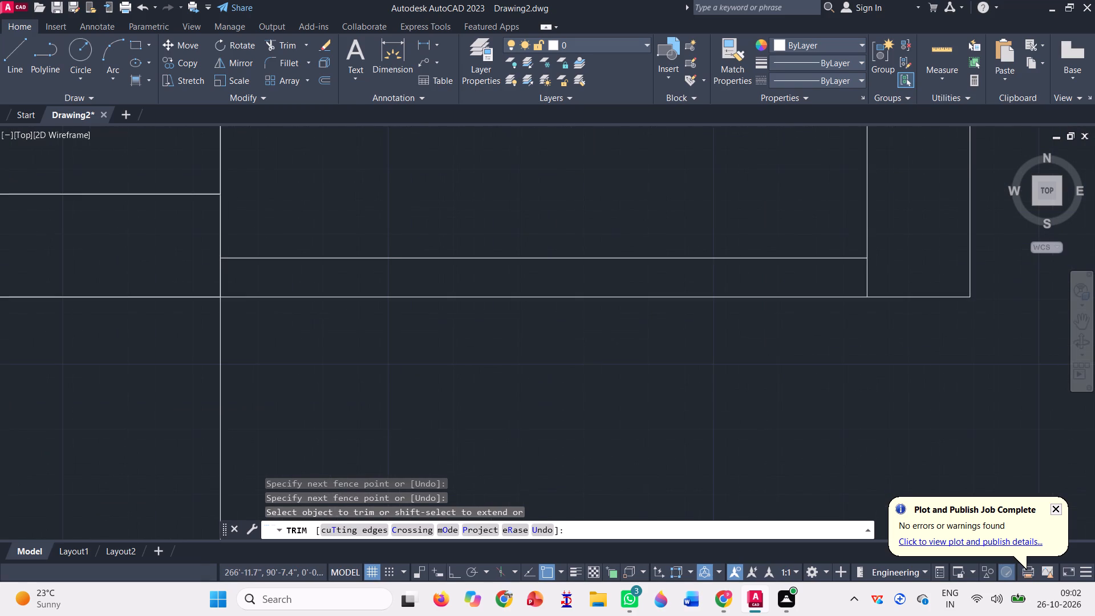
click(205, 277)
click(234, 277)
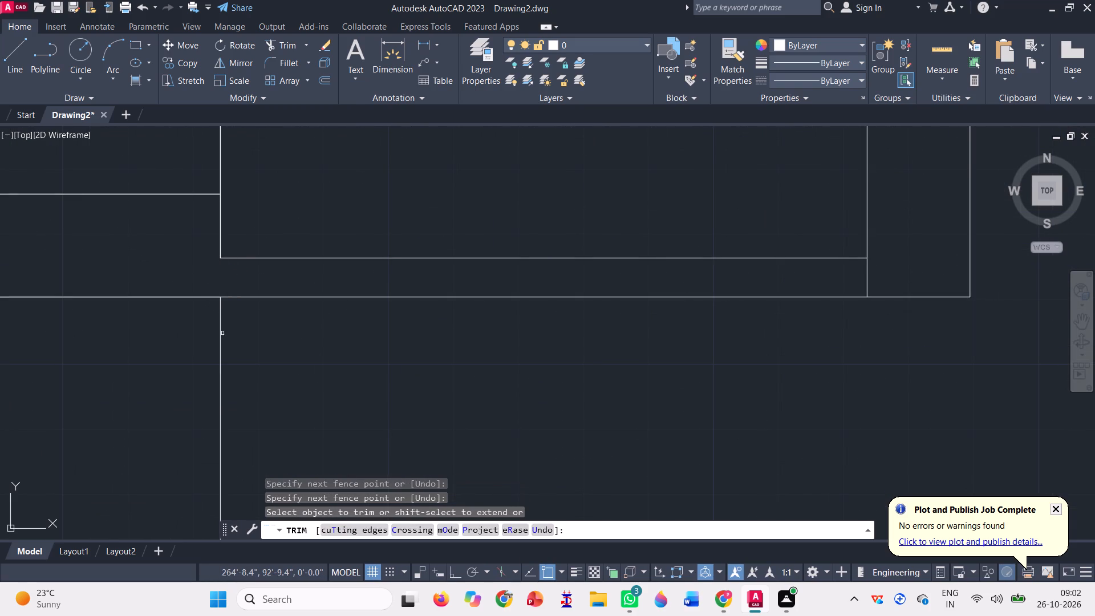
scroll(222, 334, down, 4)
scroll(263, 376, down, 2)
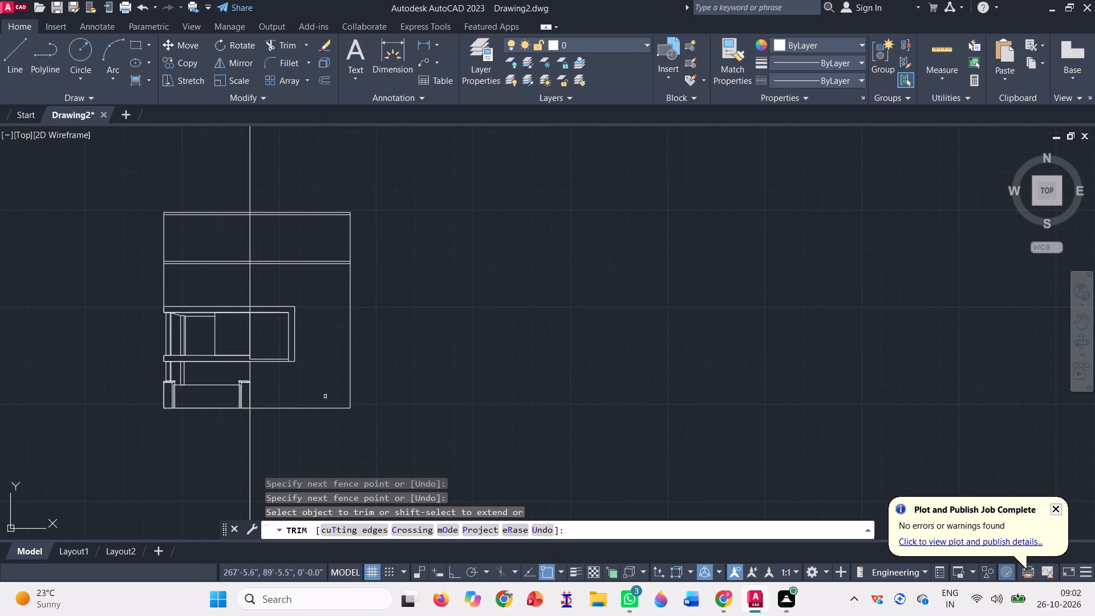
key(Escape)
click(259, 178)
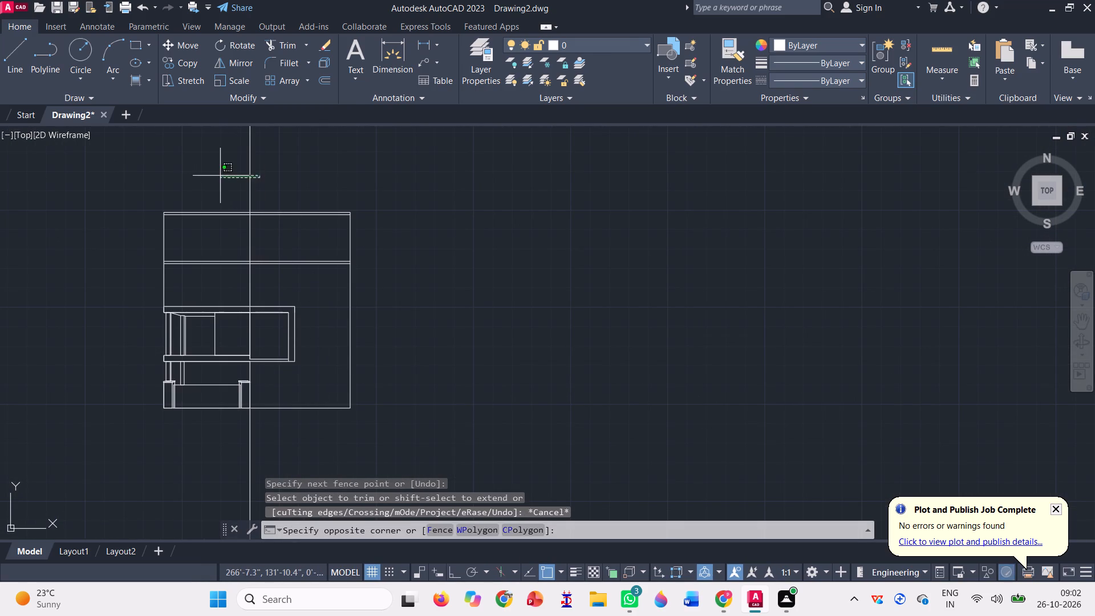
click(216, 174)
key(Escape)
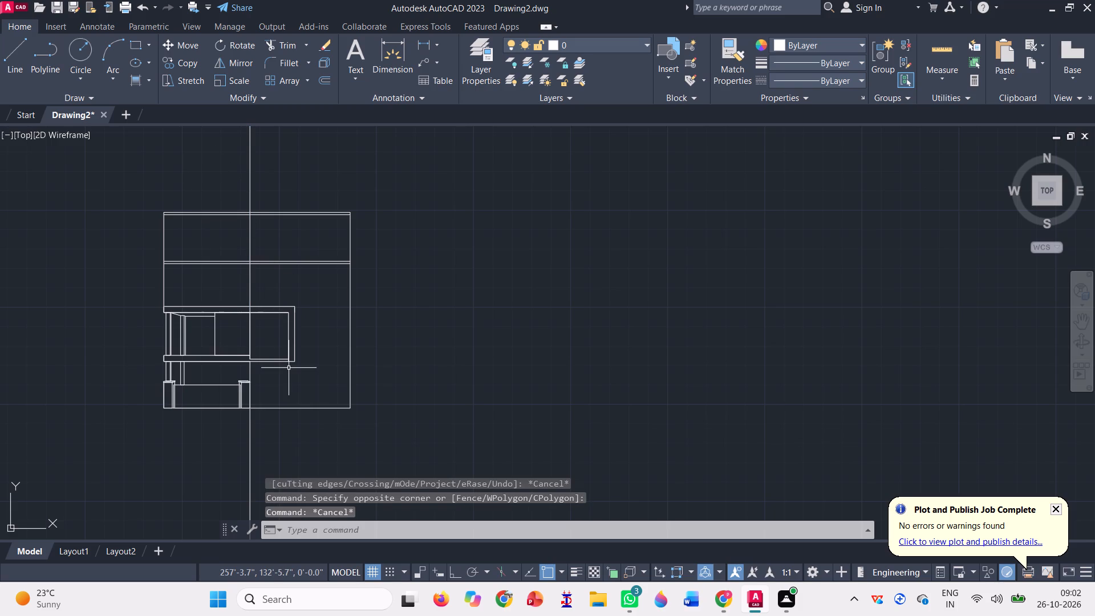
Draw a window rectangle about 3'-10" wide and 7'-2" high inside the projecting frame, between the central vertical line and the post.
scroll(289, 337, up, 1)
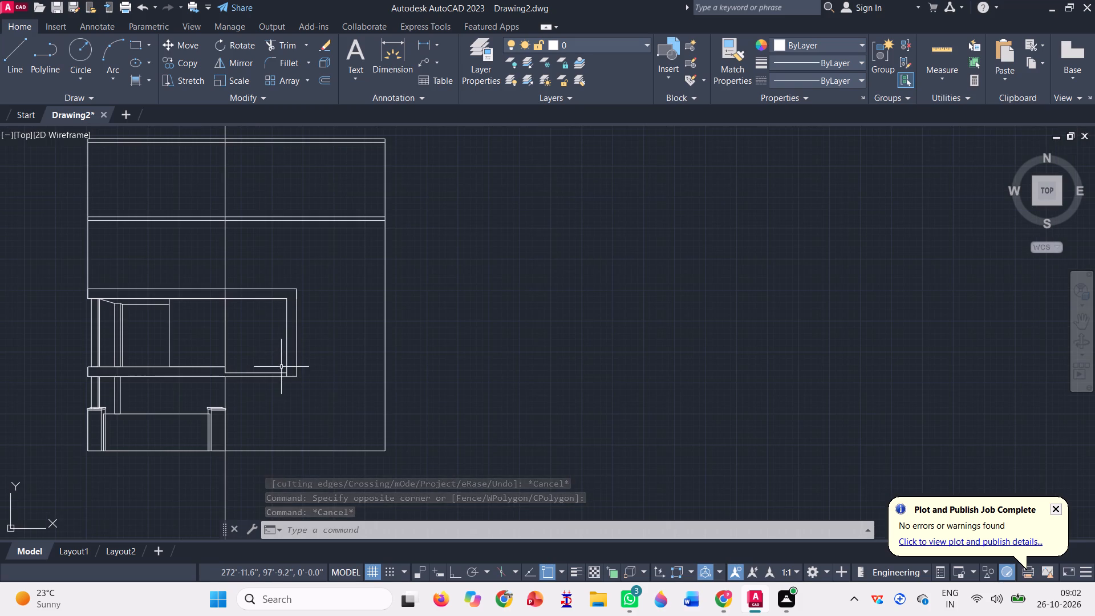
scroll(283, 372, up, 1)
click(136, 46)
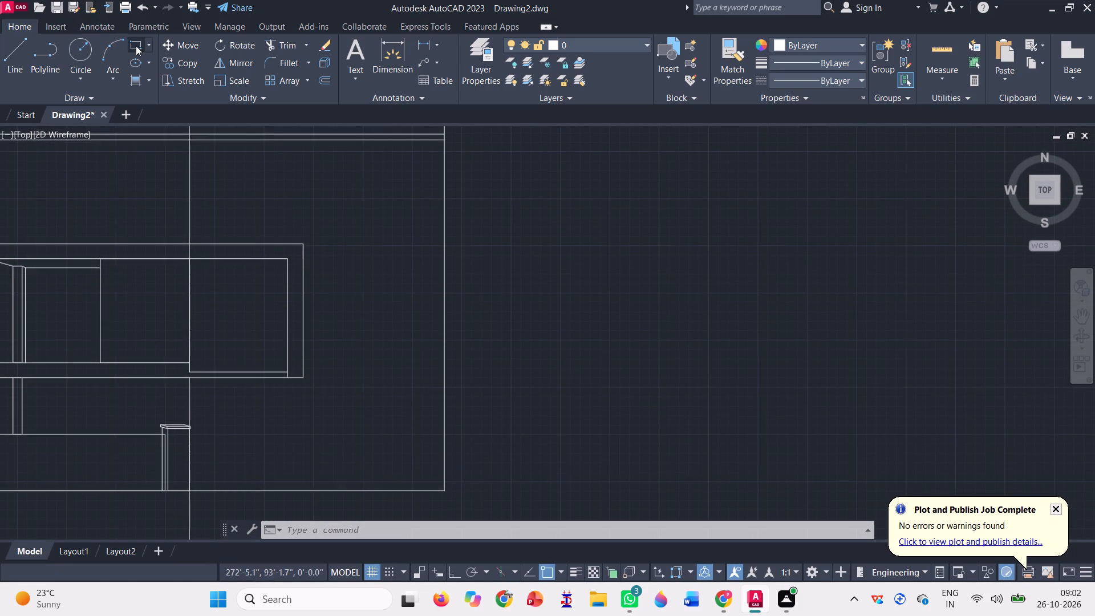
click(213, 272)
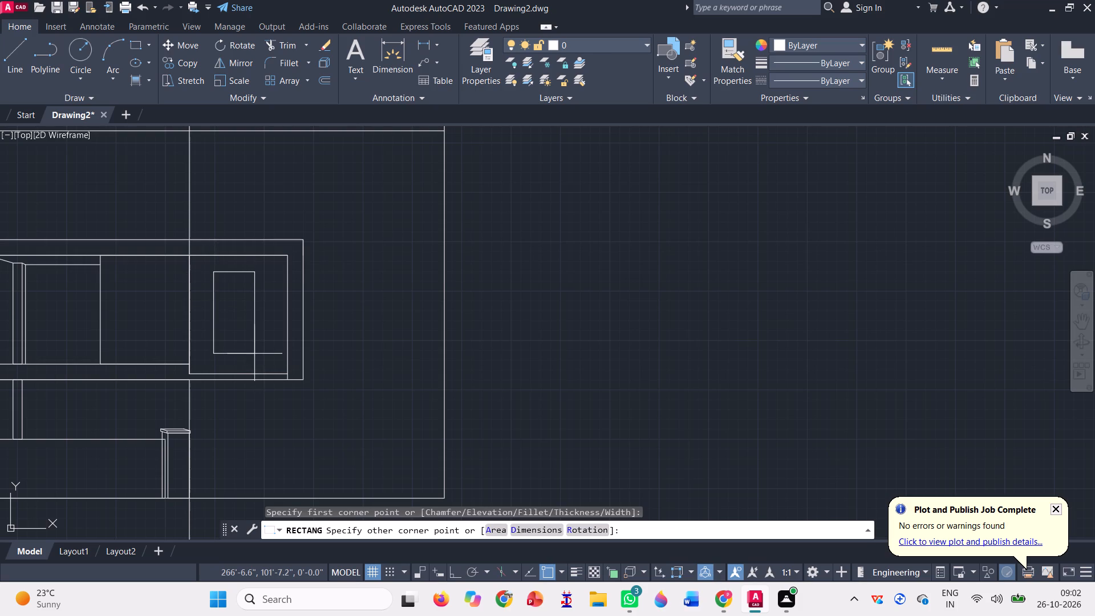
click(259, 357)
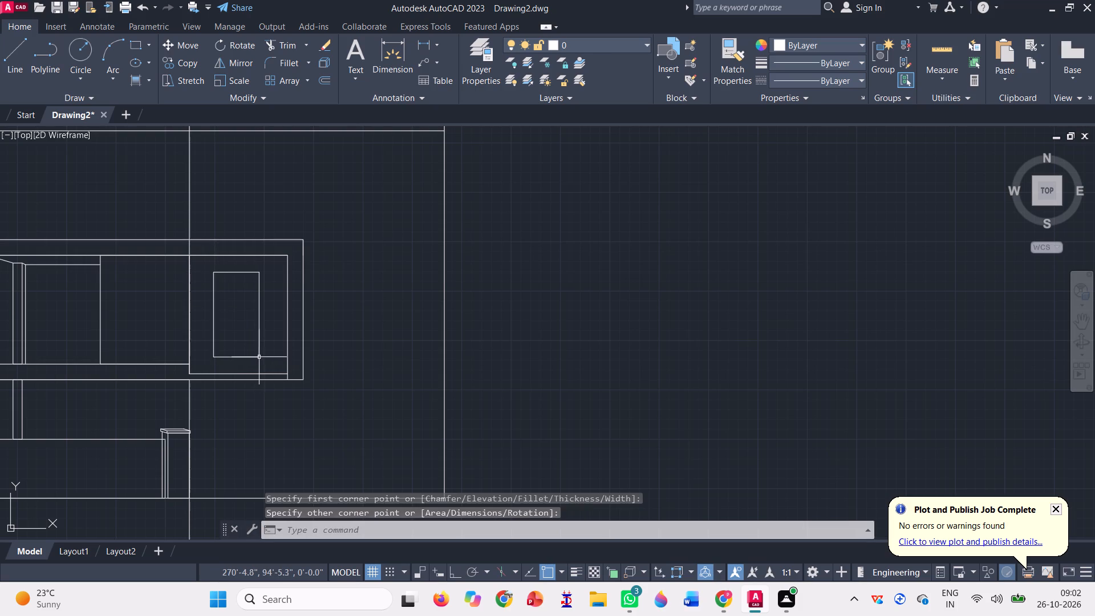
Draw a narrow upright door rectangle standing on the lower beam, between the panel's edge line and the central vertical line.
click(128, 45)
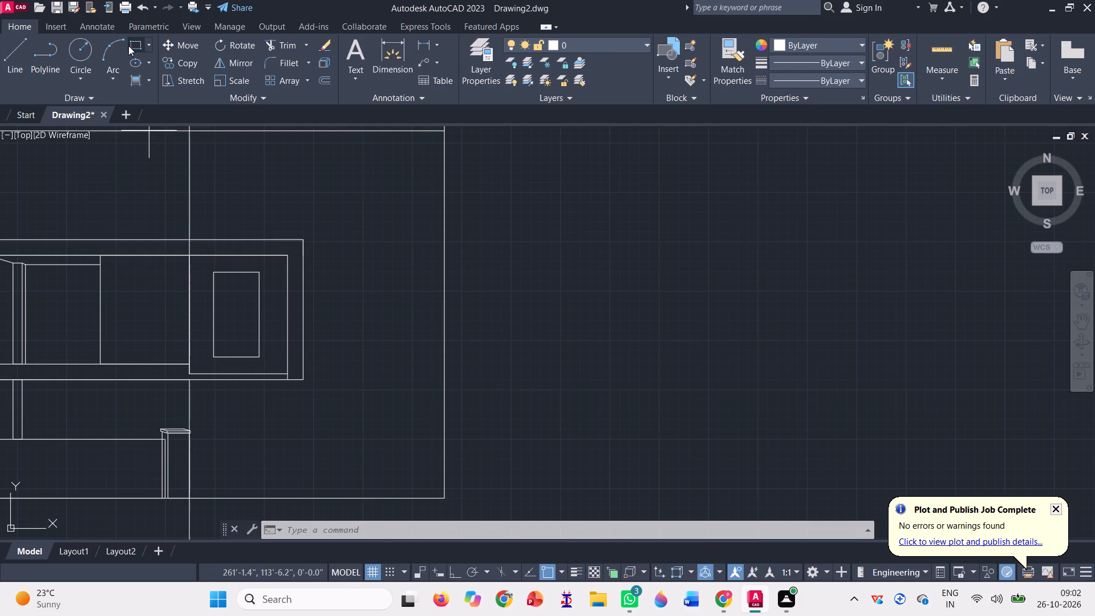
click(170, 362)
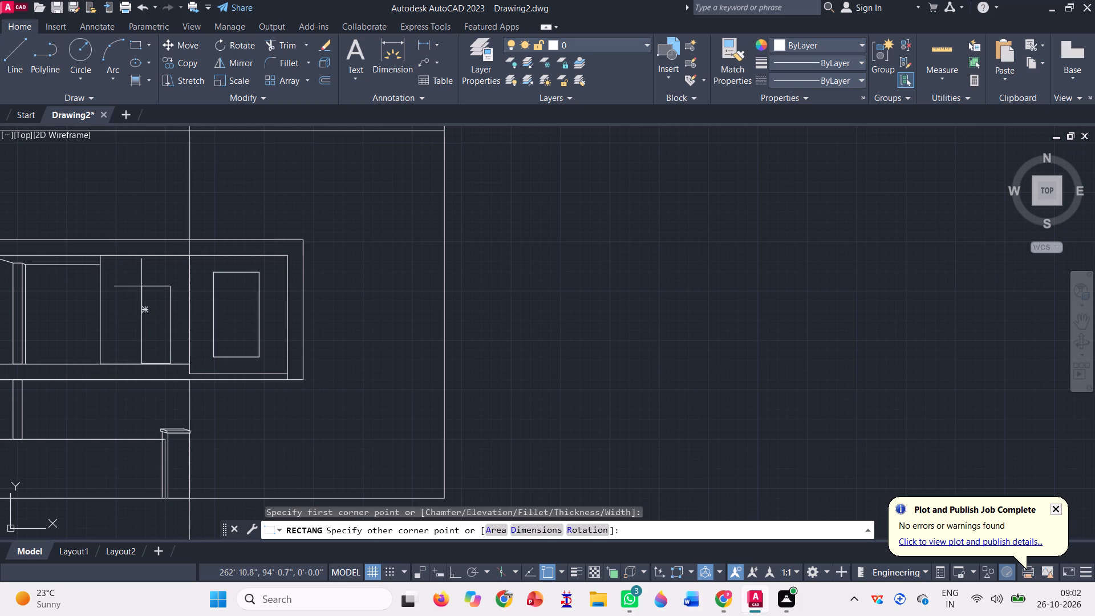
click(140, 284)
Draw a thin railing post rectangle about 2" wide and 3'-10" high on the lower beam's top outer corner, at the elevation's edge.
scroll(185, 345, down, 1)
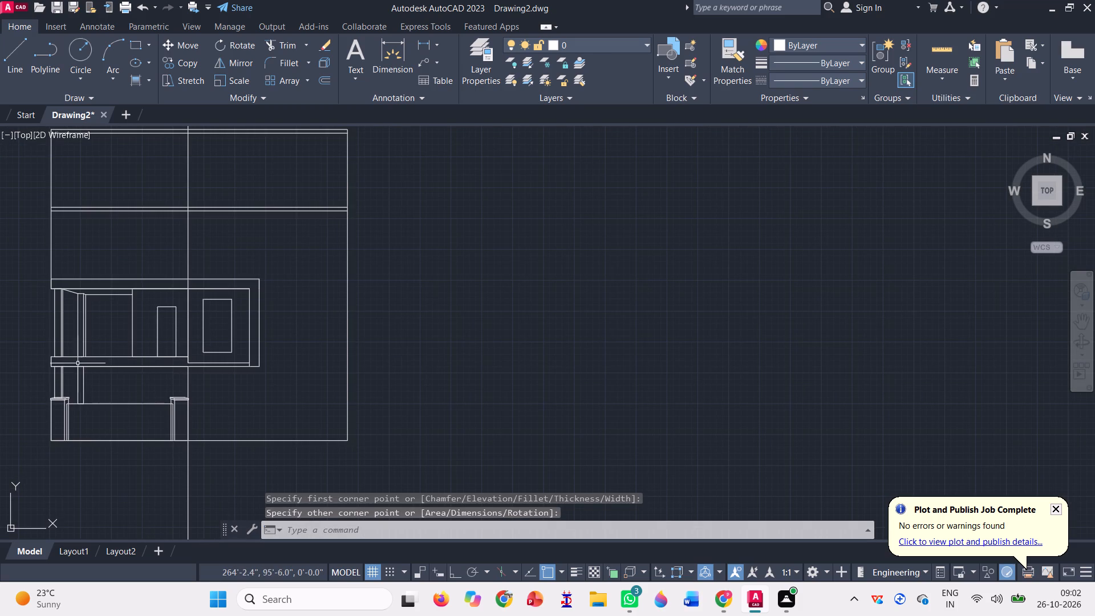
scroll(41, 348, up, 1)
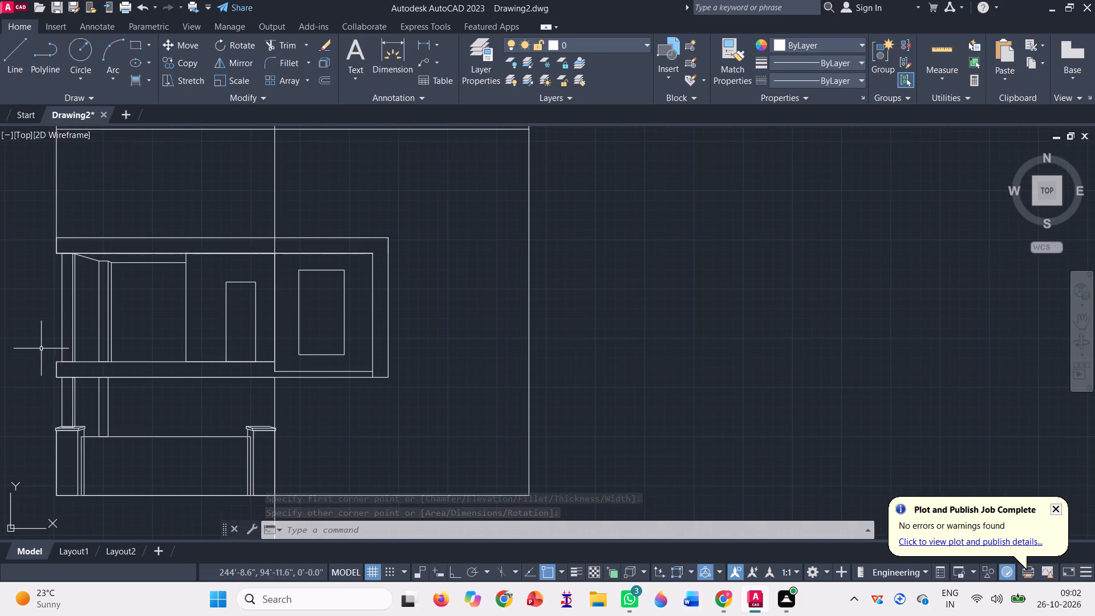
click(139, 43)
scroll(50, 346, up, 3)
scroll(57, 372, down, 1)
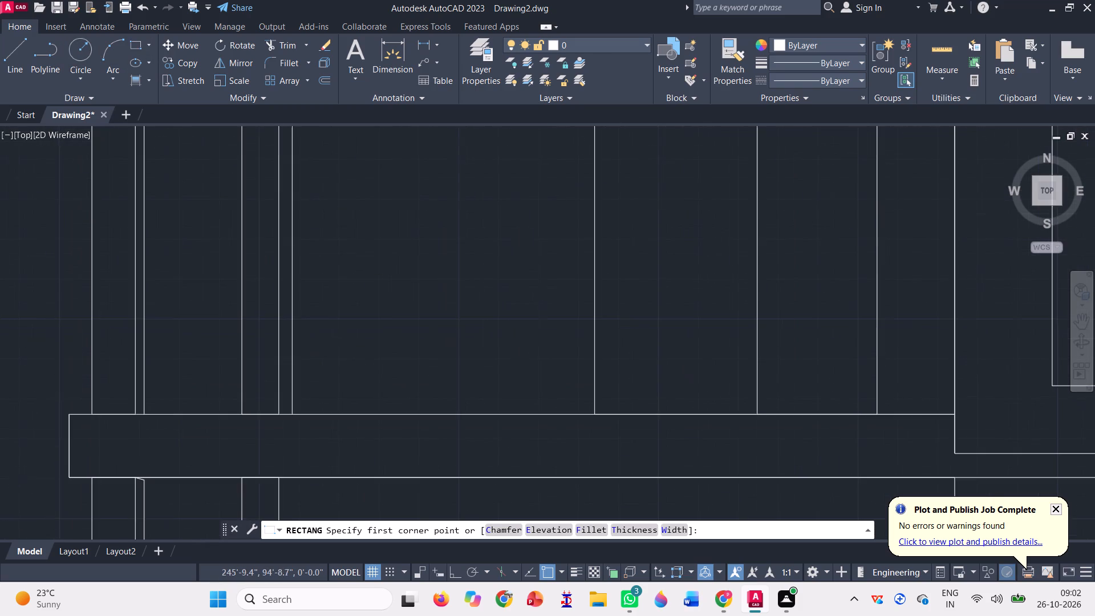
scroll(57, 372, down, 1)
click(64, 390)
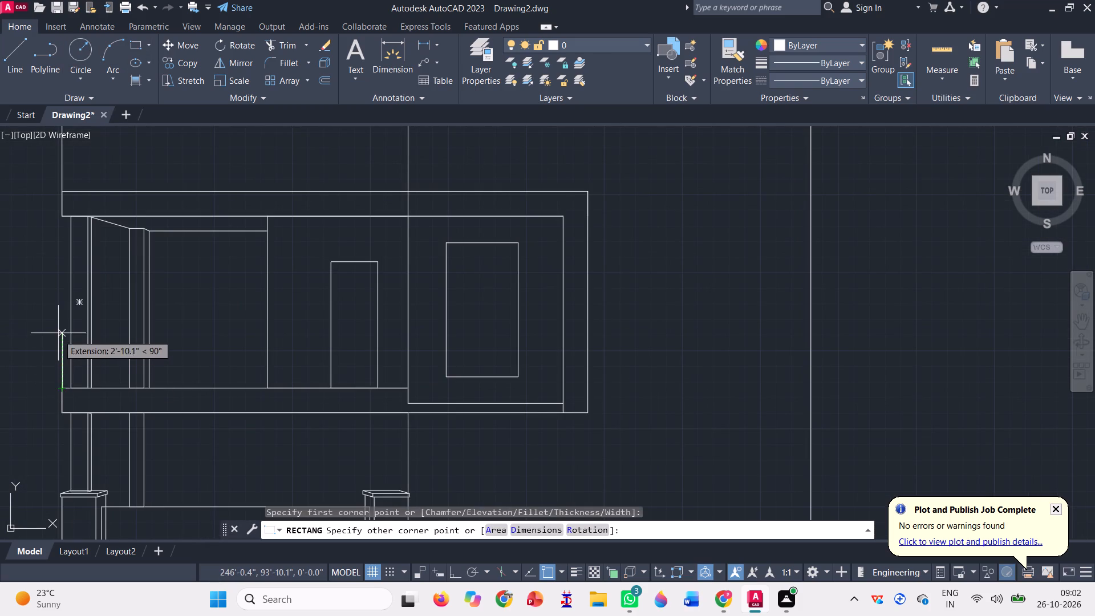
scroll(58, 332, up, 1)
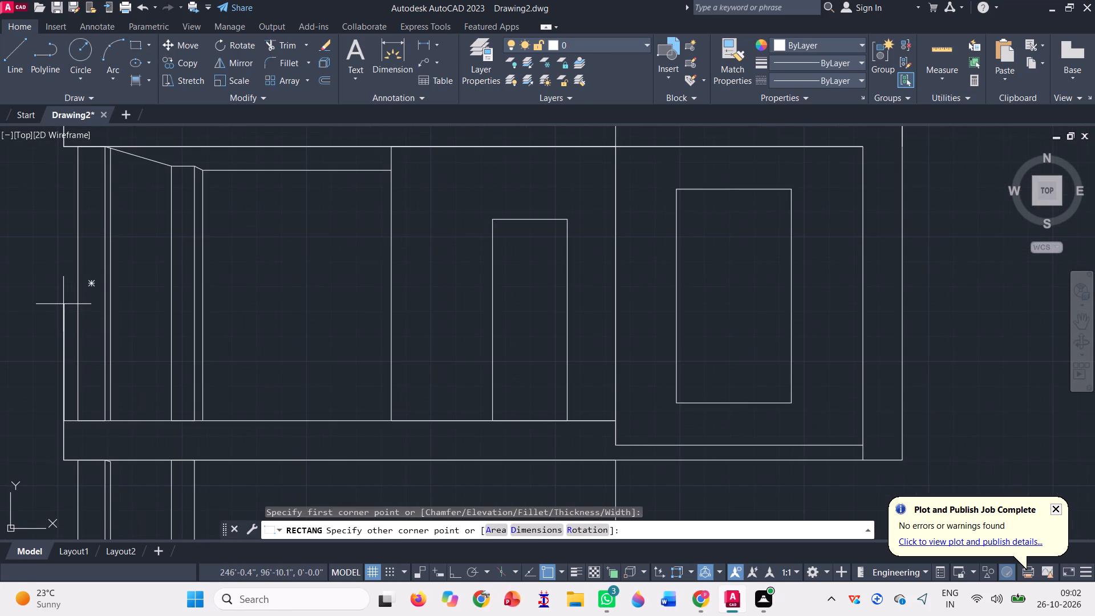
scroll(69, 311, up, 1)
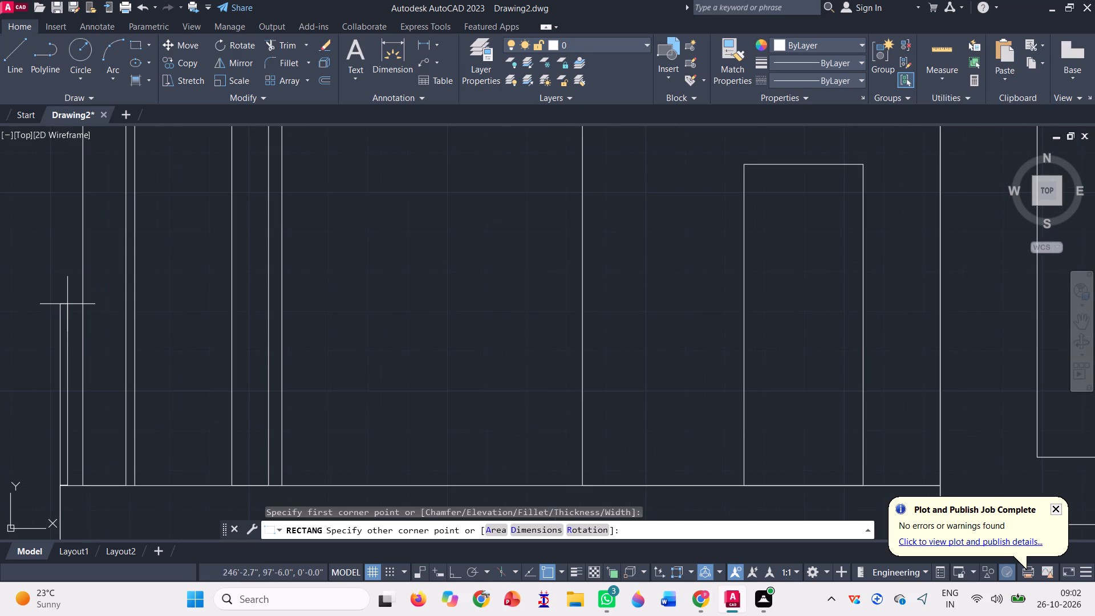
click(67, 304)
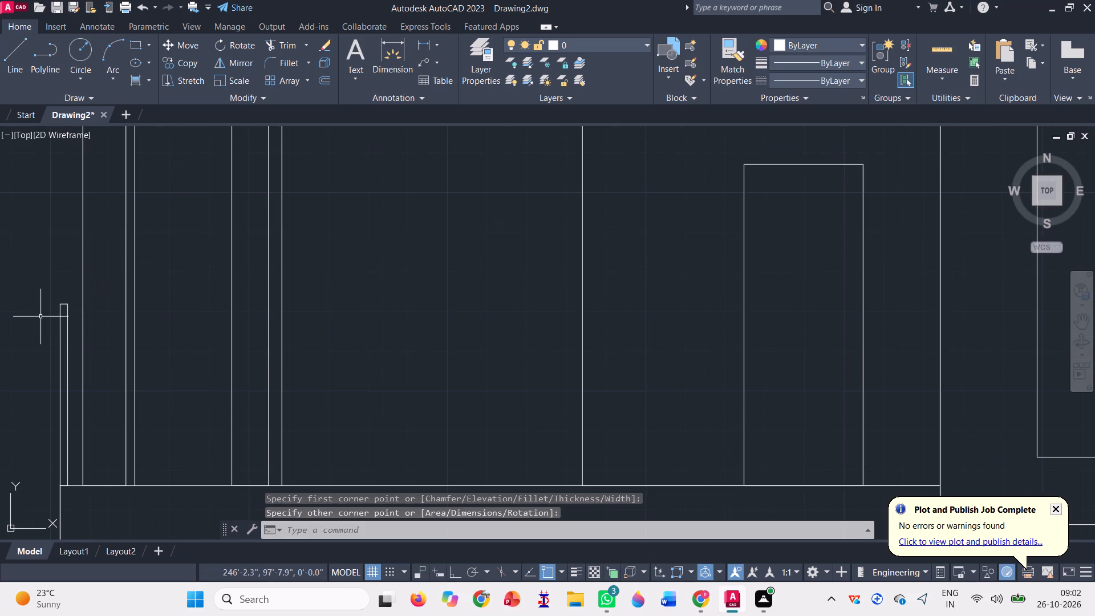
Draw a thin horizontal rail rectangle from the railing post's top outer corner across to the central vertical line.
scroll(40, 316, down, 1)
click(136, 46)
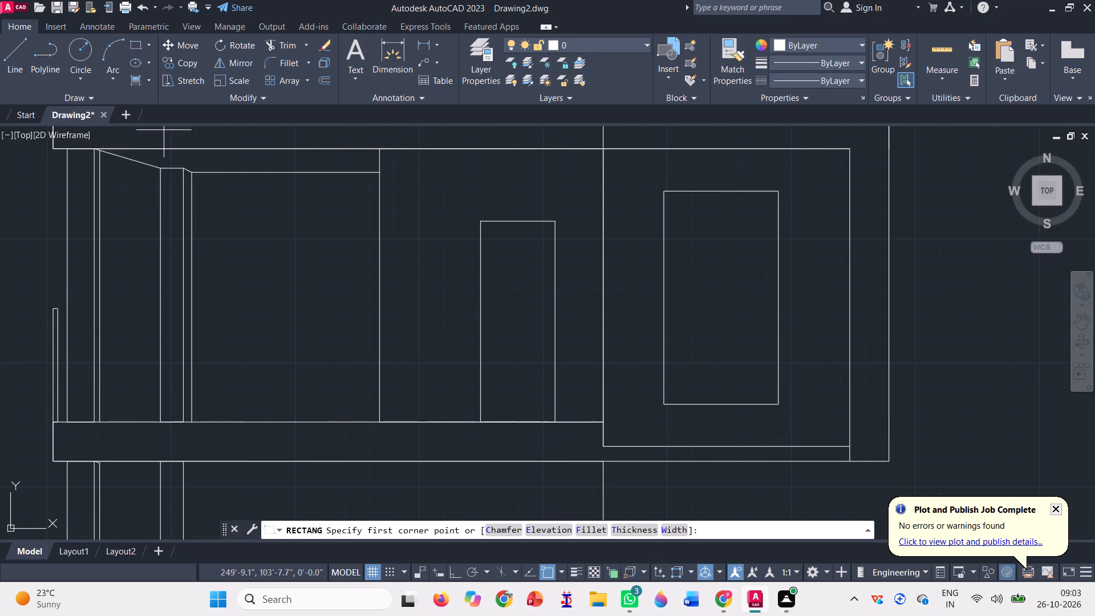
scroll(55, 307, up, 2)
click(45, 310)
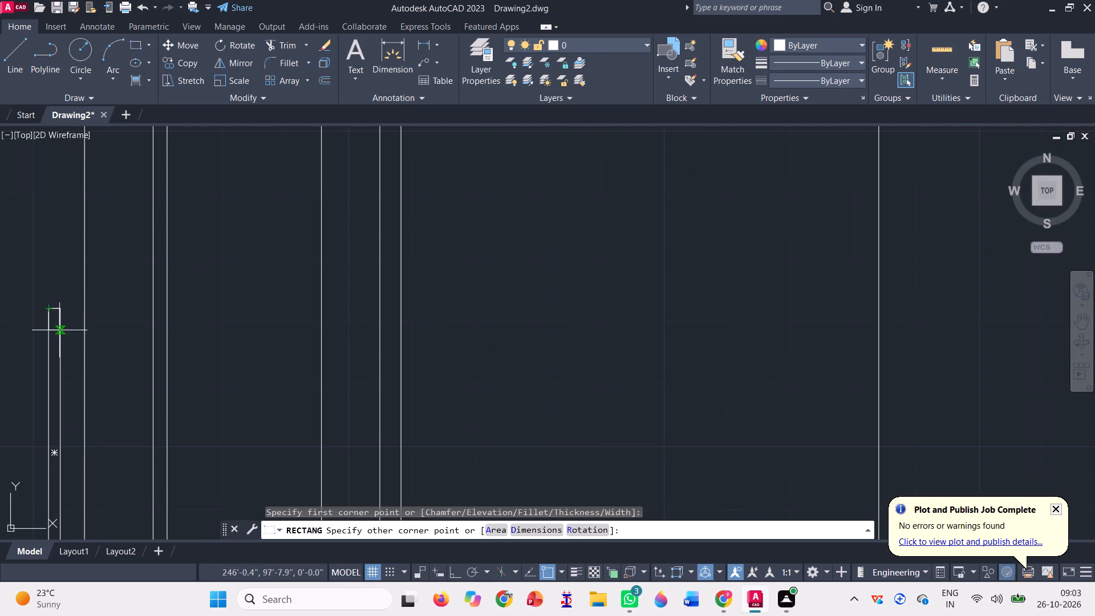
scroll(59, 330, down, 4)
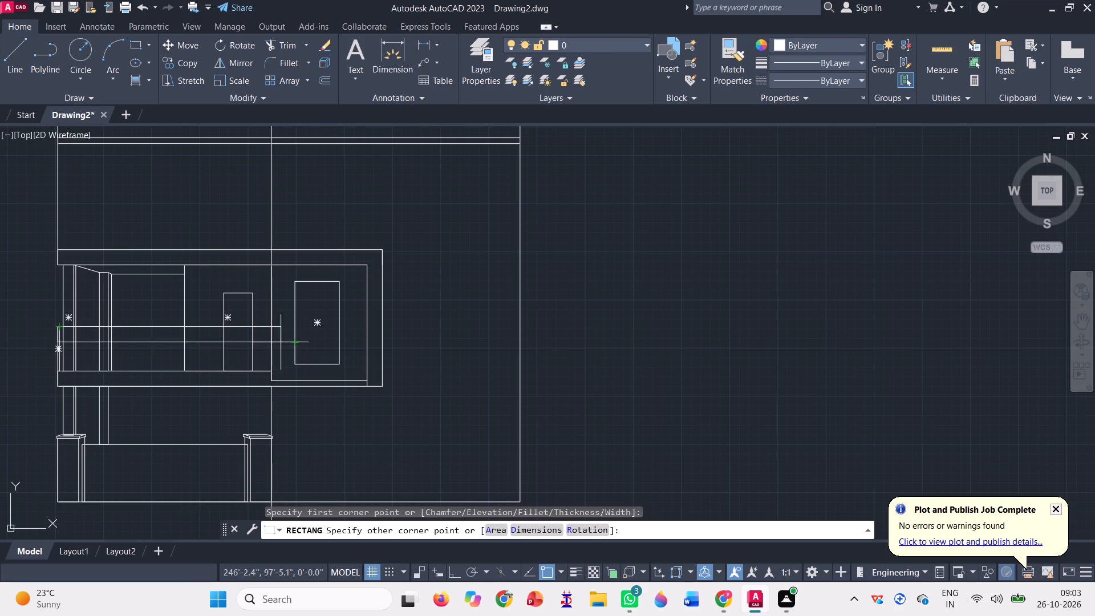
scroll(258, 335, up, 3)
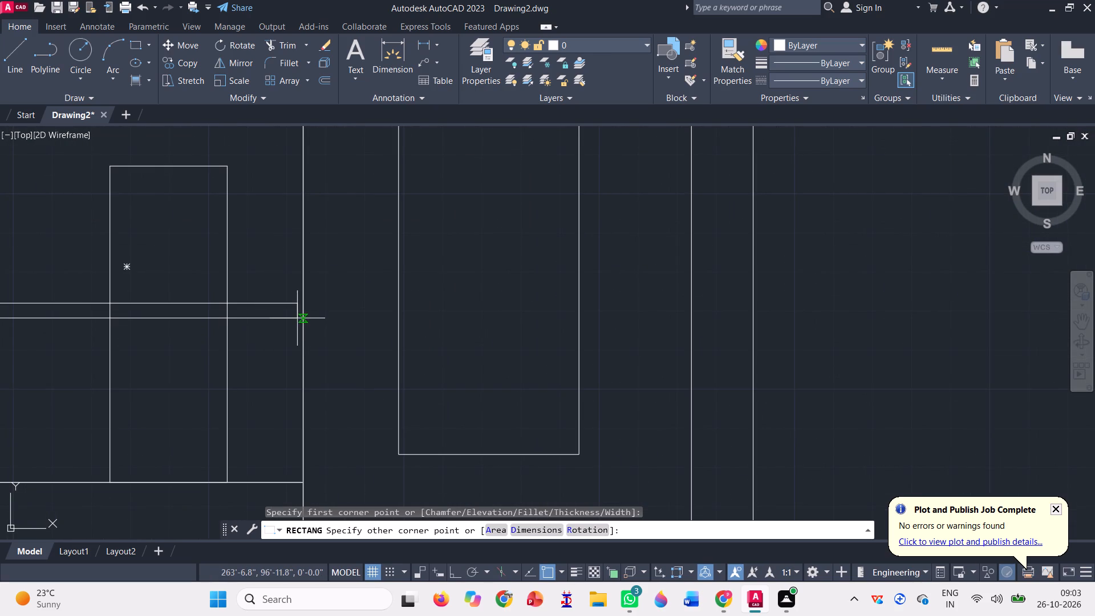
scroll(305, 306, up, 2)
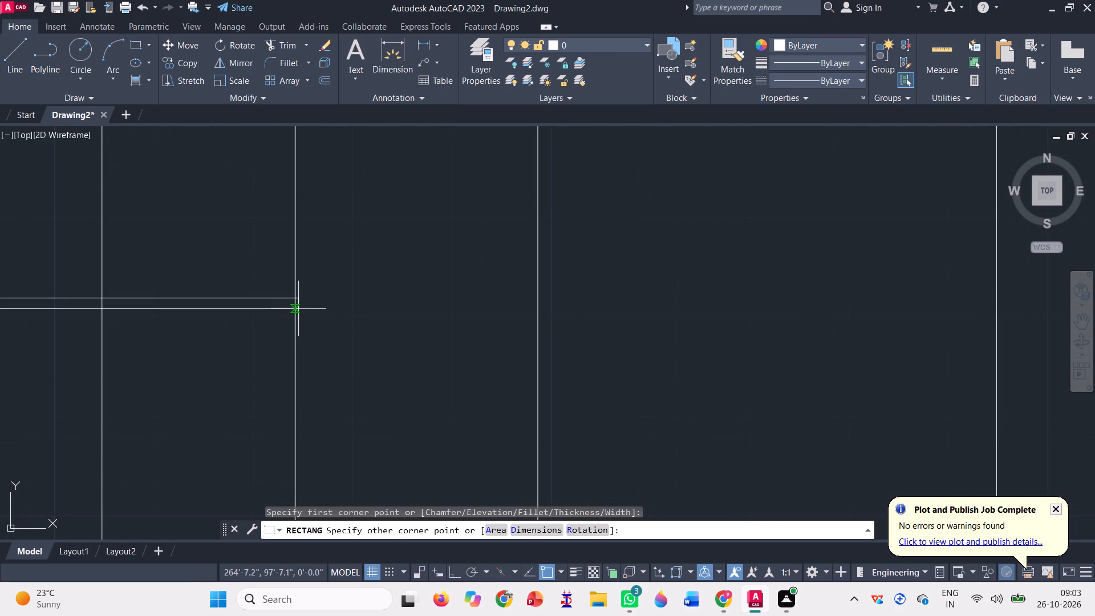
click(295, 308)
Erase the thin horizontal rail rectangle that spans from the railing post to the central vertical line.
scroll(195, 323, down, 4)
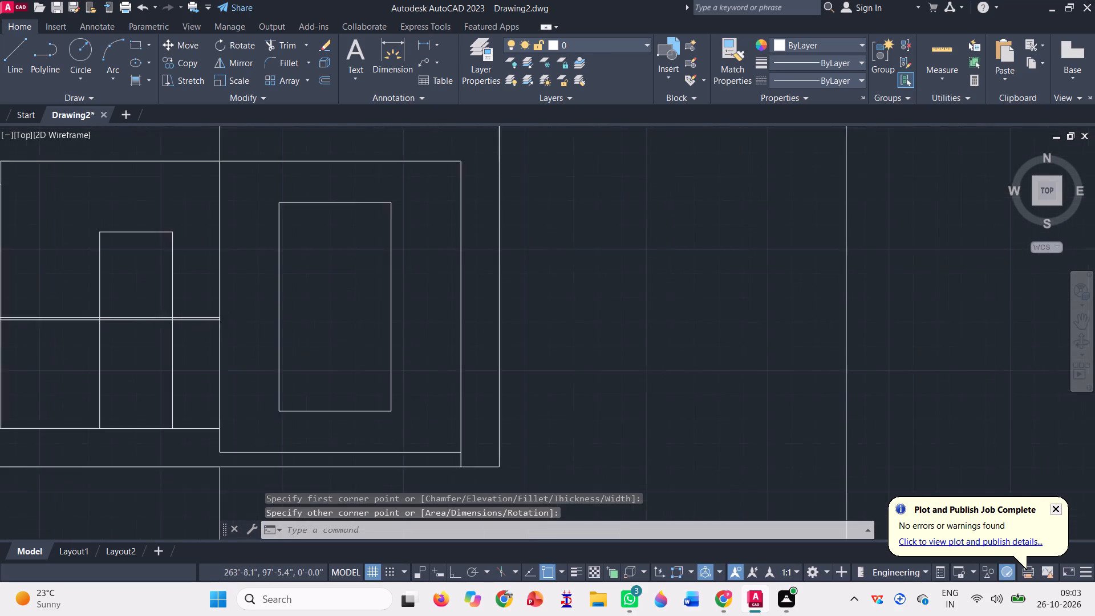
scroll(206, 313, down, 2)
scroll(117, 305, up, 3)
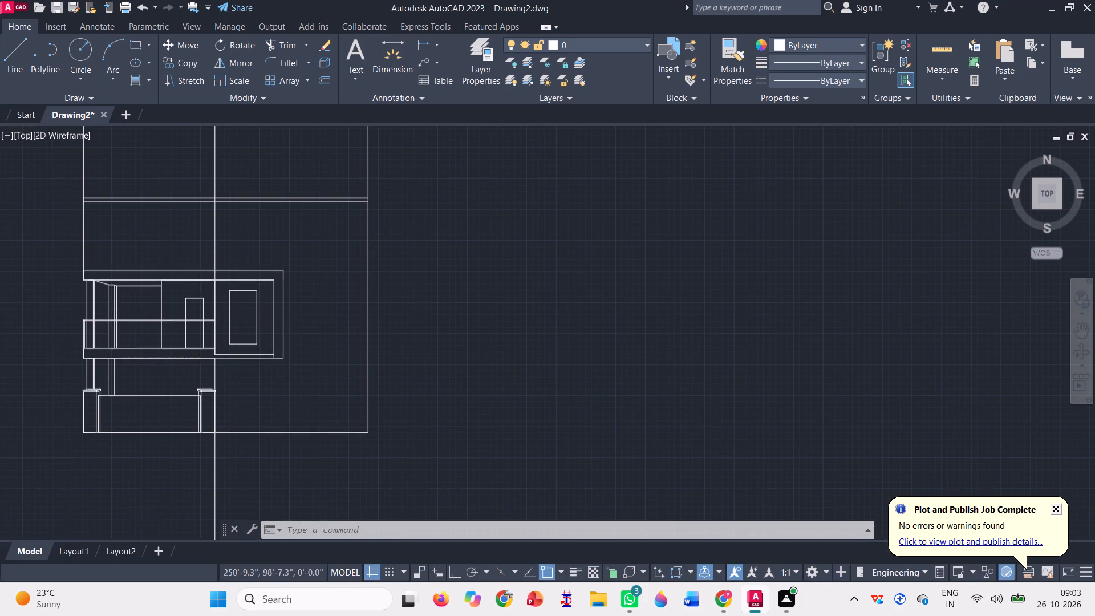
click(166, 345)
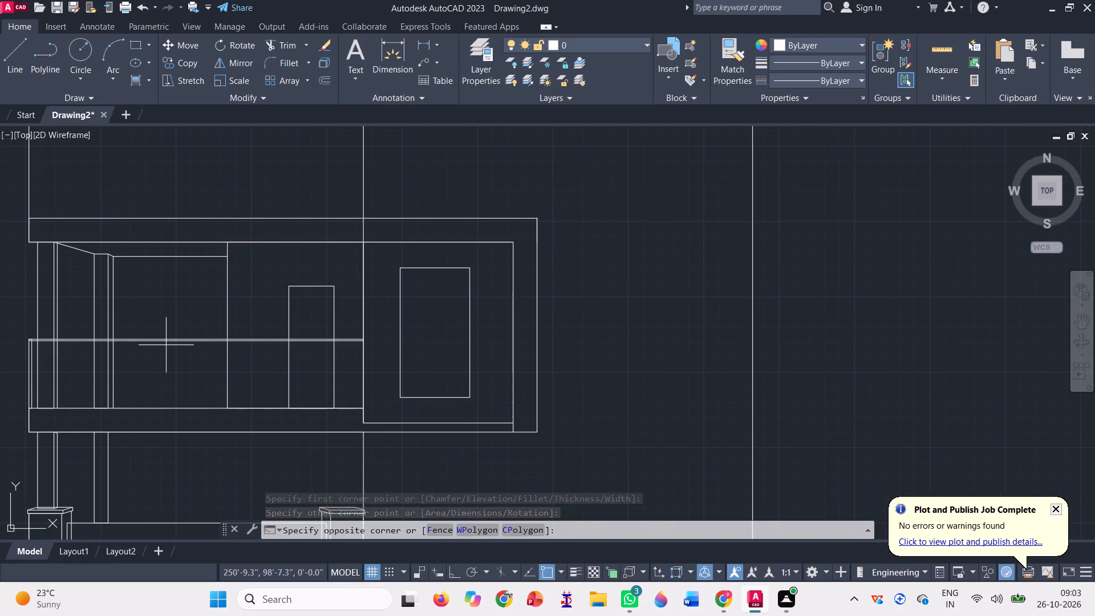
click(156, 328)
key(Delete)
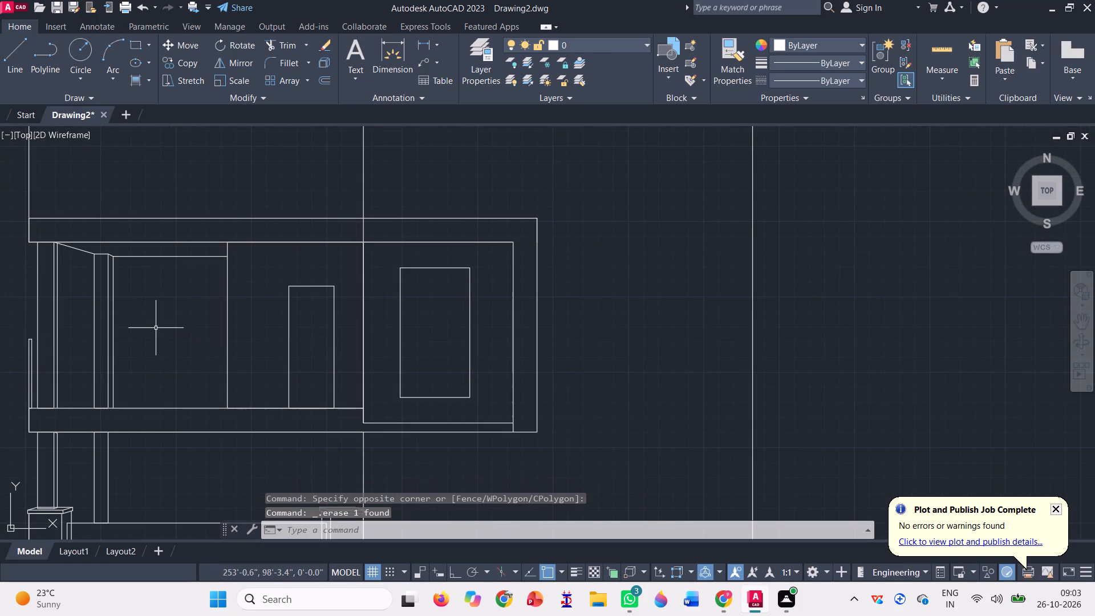
Draw a horizontal construction line through the railing post's top outer corner, with Ortho turned on.
click(135, 42)
key(Escape)
key(x)
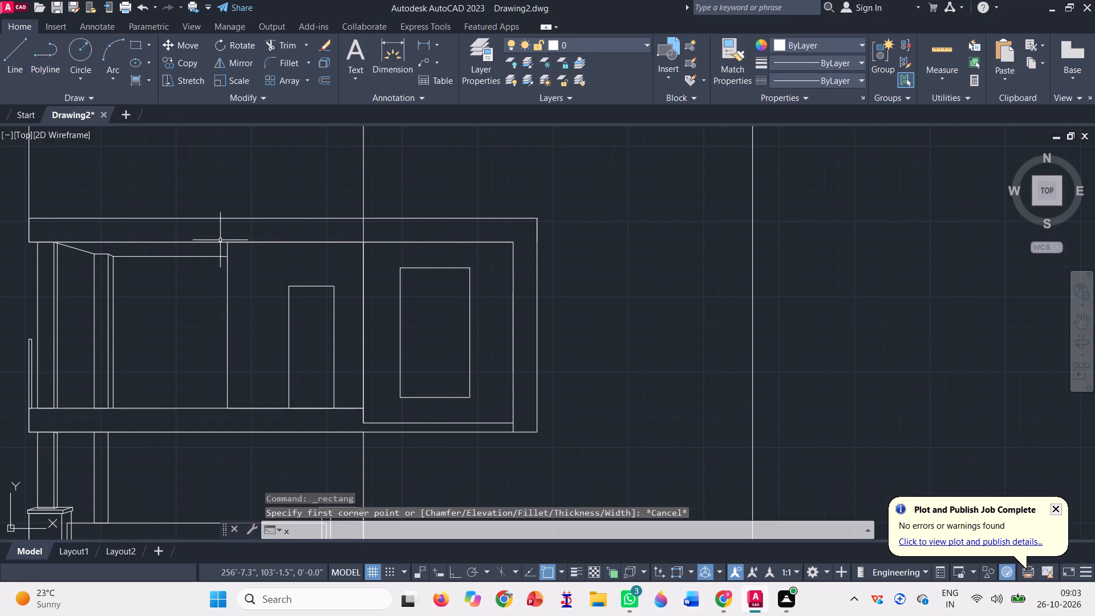
key(l)
key(Return)
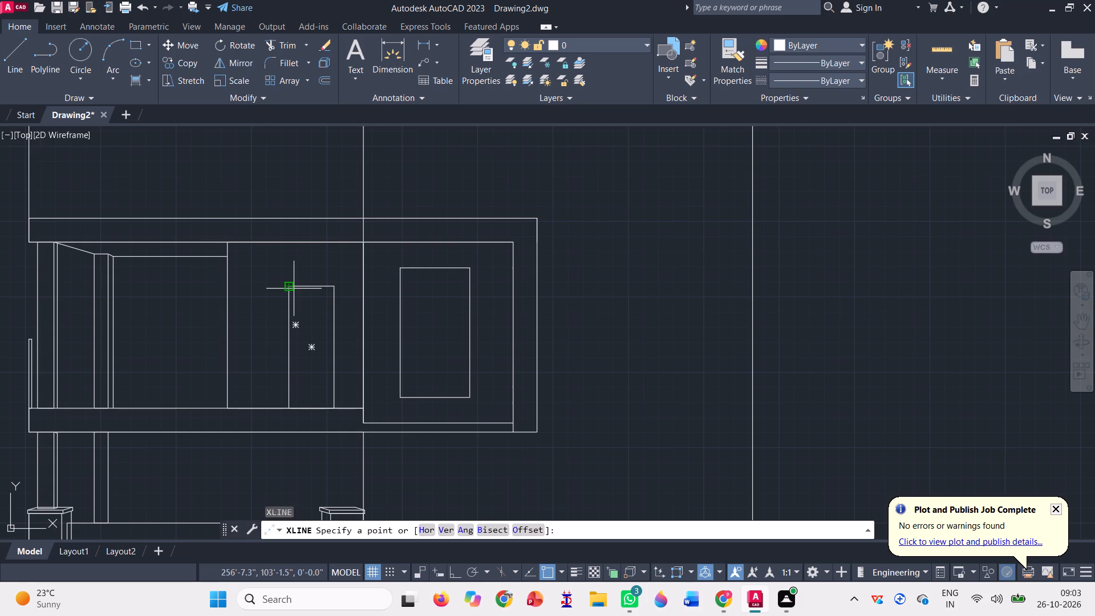
scroll(296, 289, down, 1)
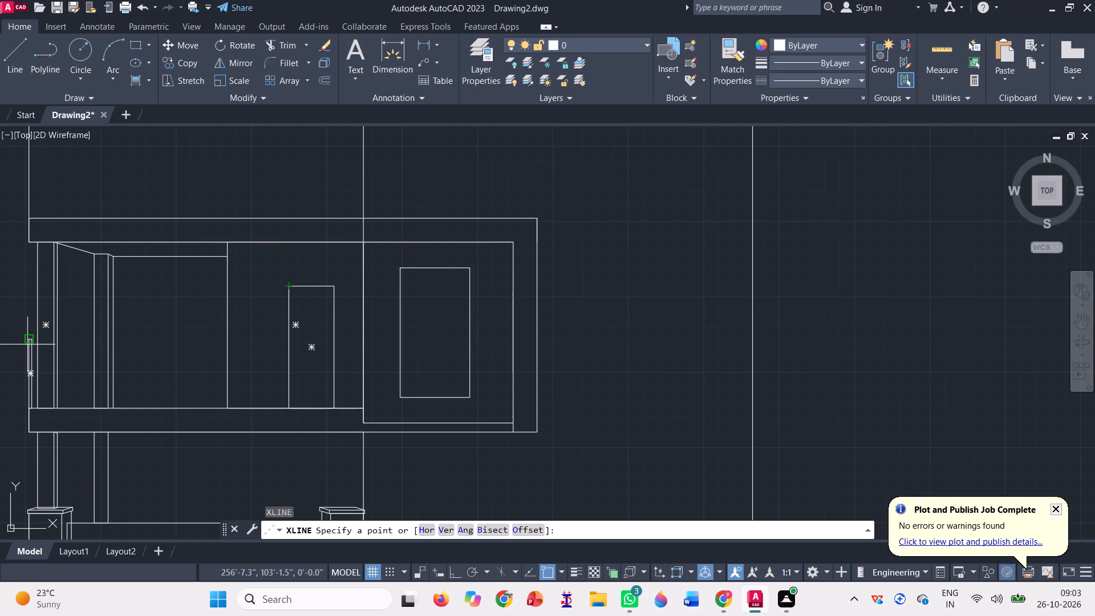
click(27, 340)
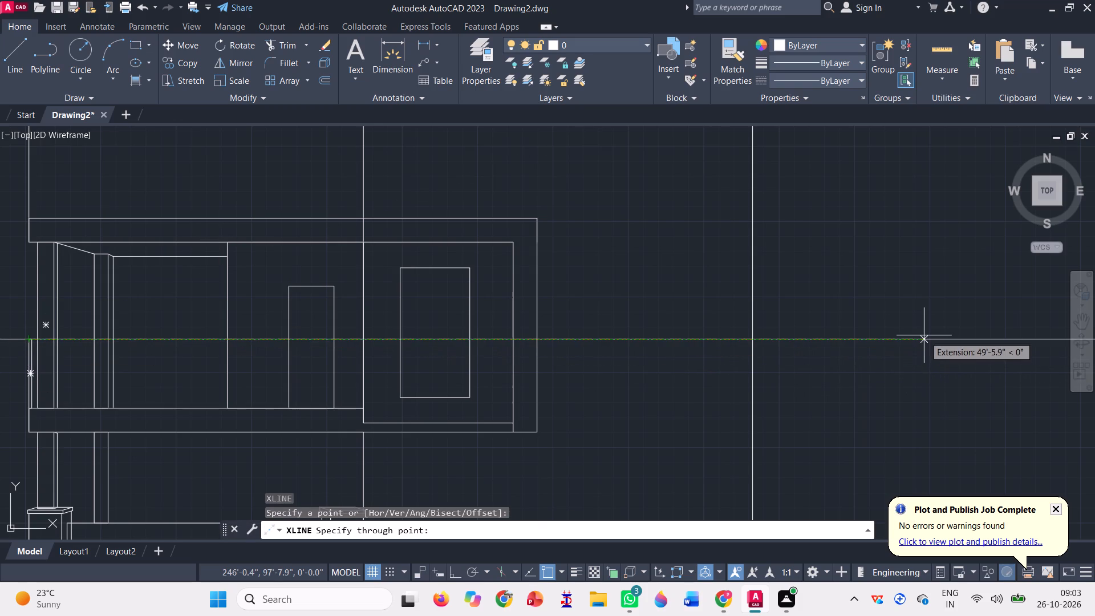
key(F8)
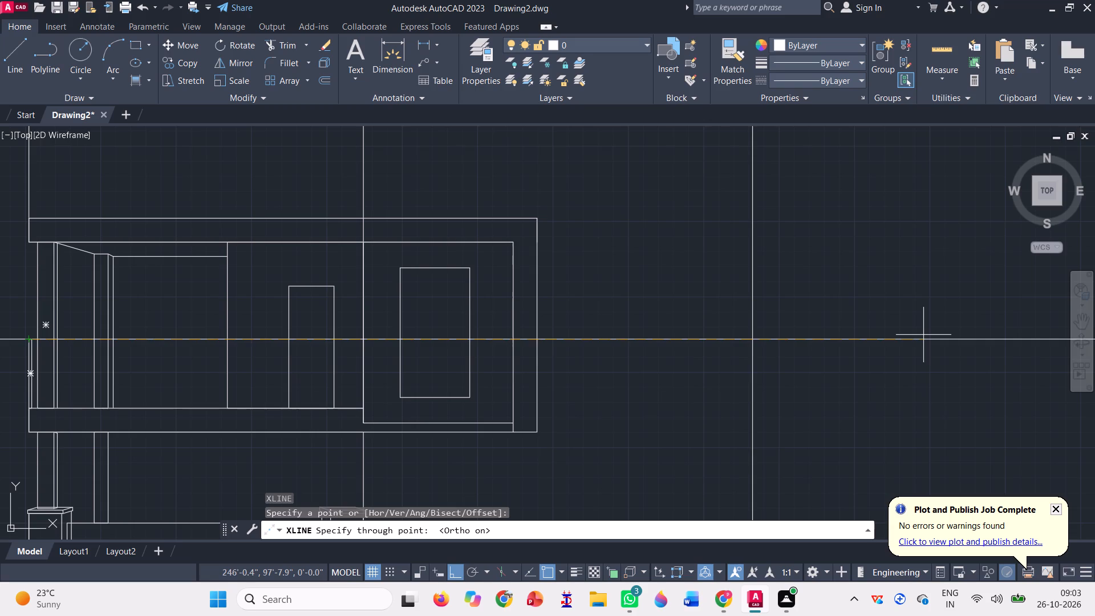
click(923, 335)
key(space)
Draw a thin horizontal rail rectangle just below the construction line, from the railing post's outer edge to the central vertical line.
scroll(732, 362, down, 1)
scroll(342, 378, up, 2)
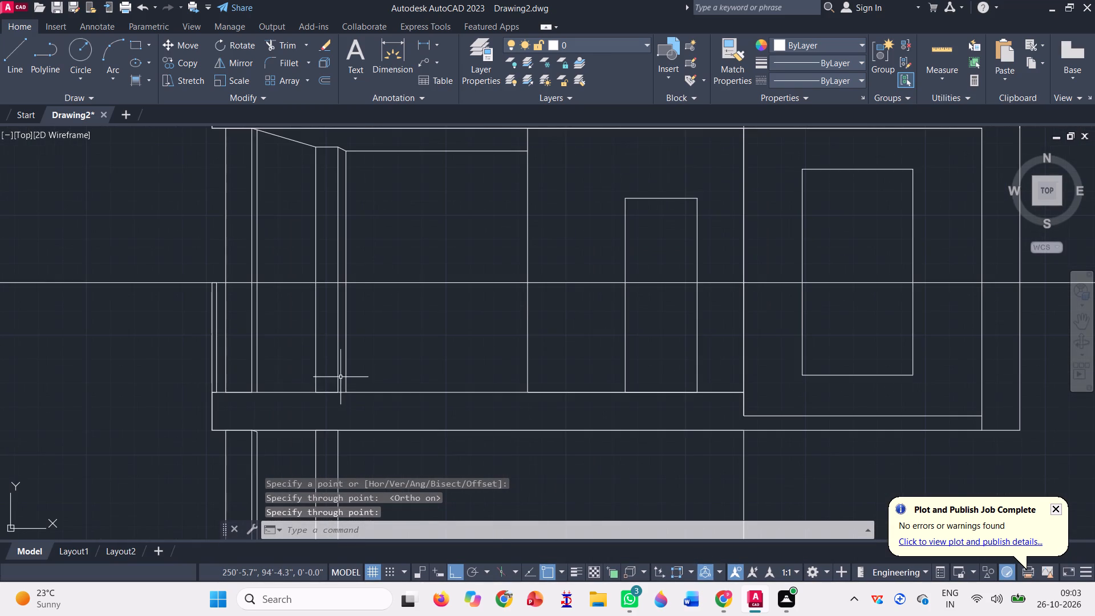
click(136, 45)
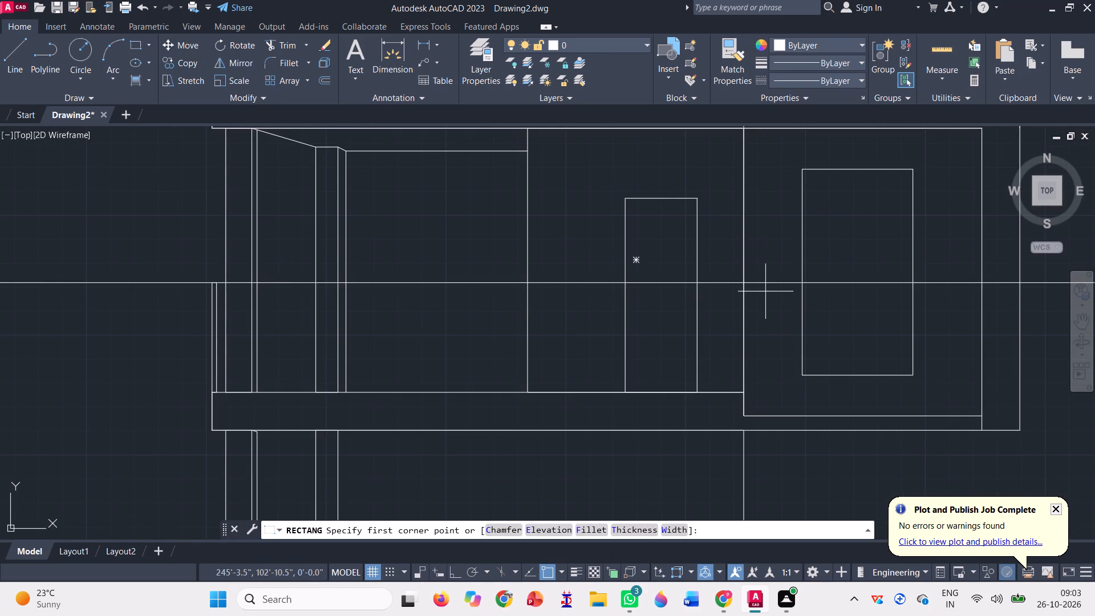
scroll(221, 284, up, 4)
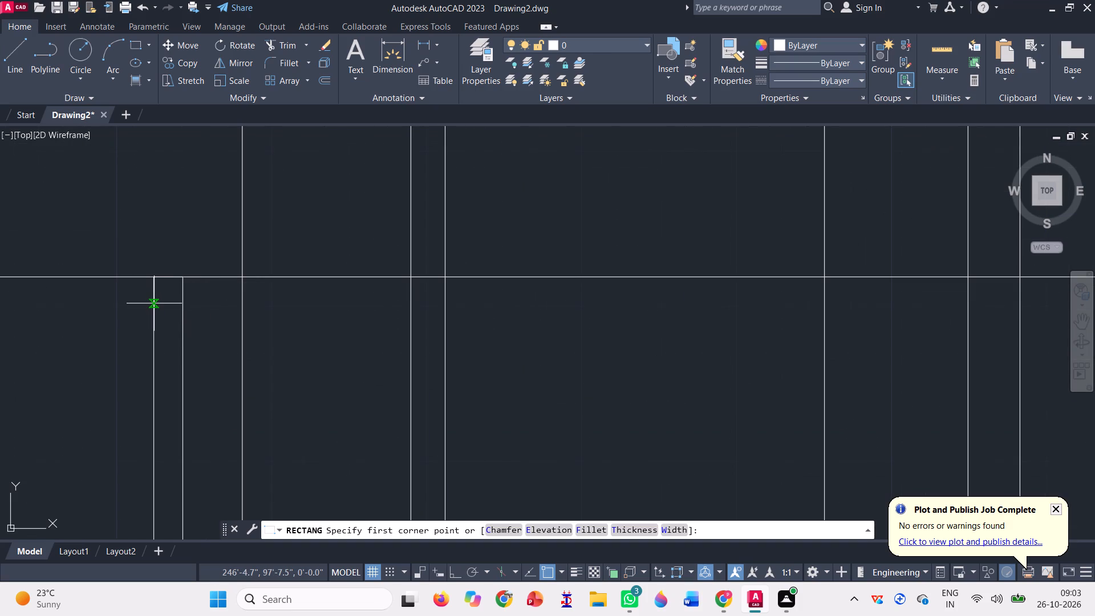
click(153, 303)
scroll(139, 333, down, 3)
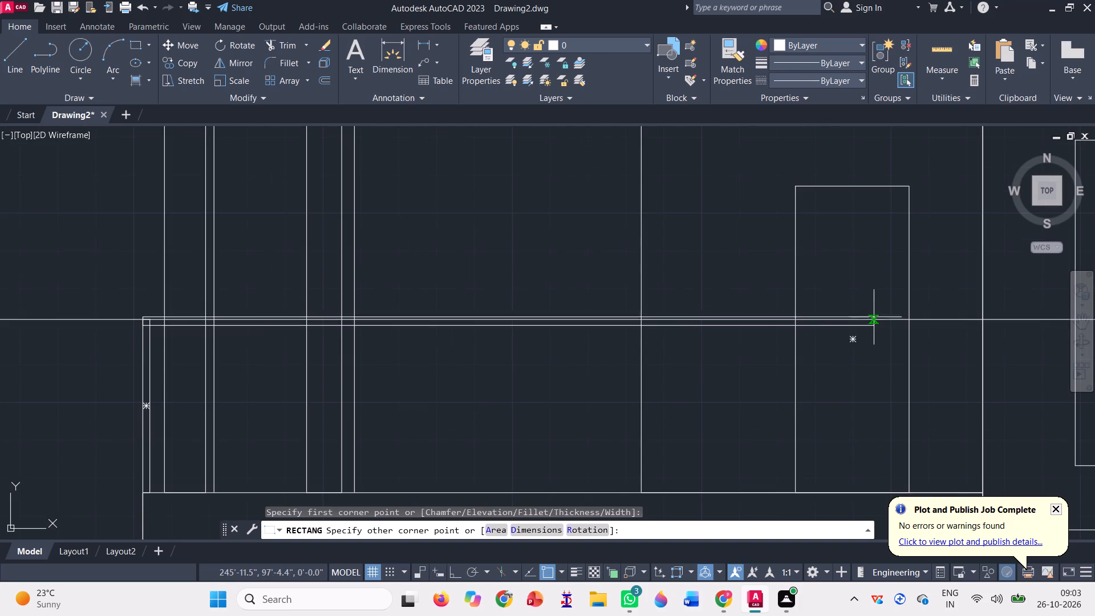
scroll(472, 370, down, 1)
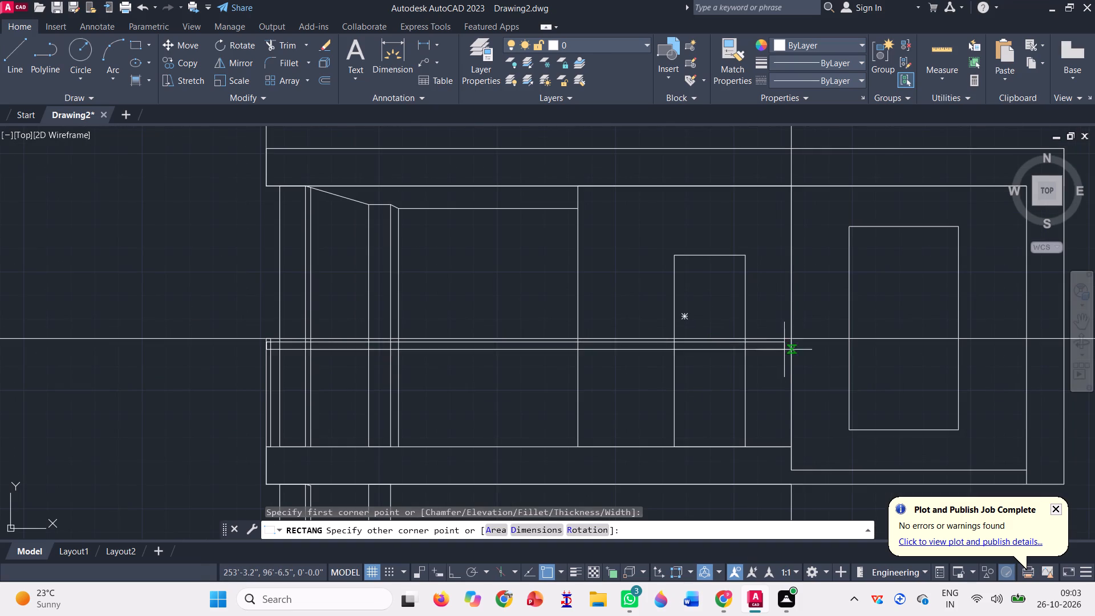
scroll(782, 350, up, 3)
click(808, 306)
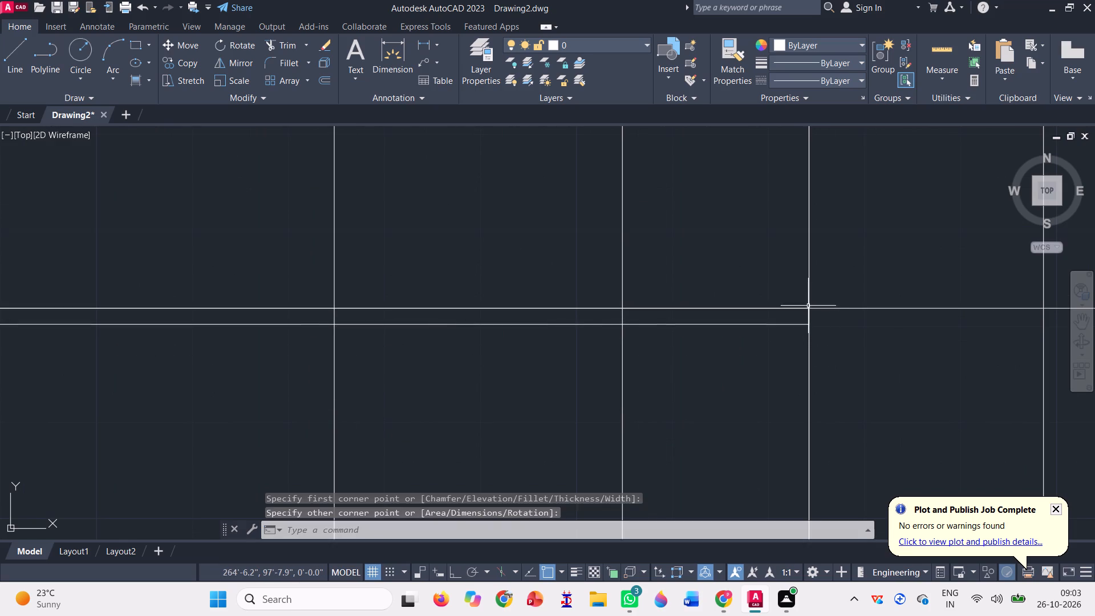
Erase the horizontal construction line running through the top of the railing.
scroll(559, 320, down, 3)
scroll(437, 333, down, 1)
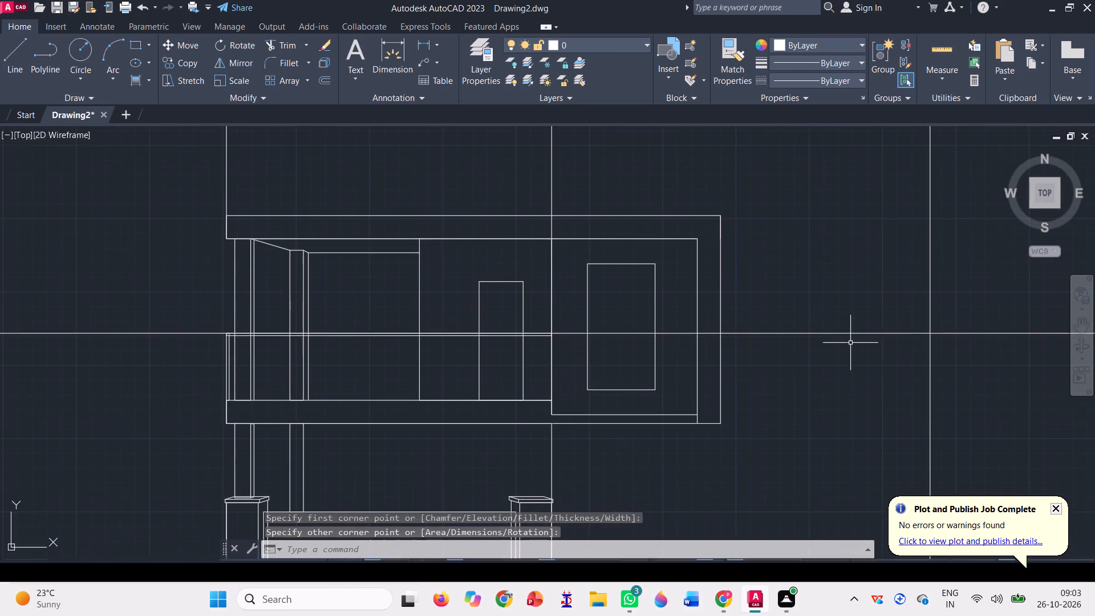
click(835, 345)
click(794, 306)
scroll(615, 350, down, 2)
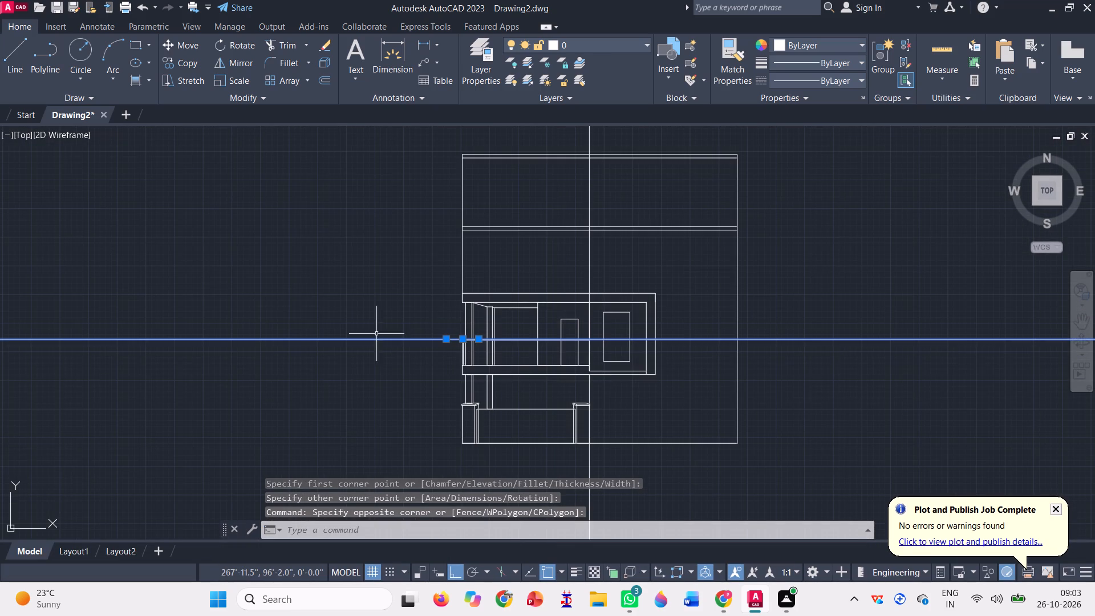
key(Delete)
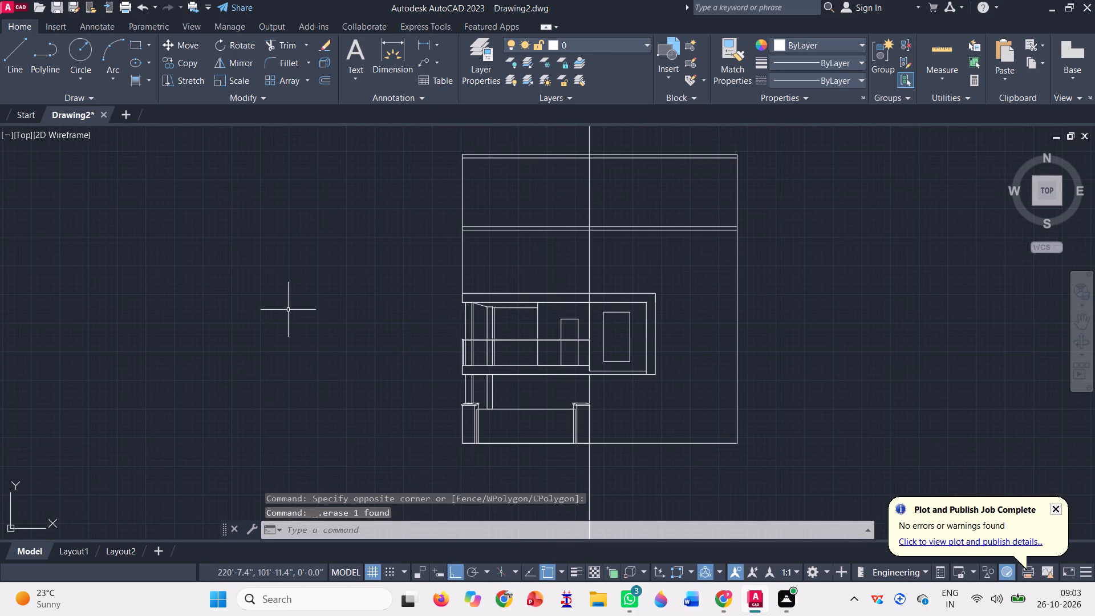
Copy the railing post to two places along the rail: just before the door and at the central vertical line.
scroll(603, 343, up, 1)
scroll(554, 351, up, 3)
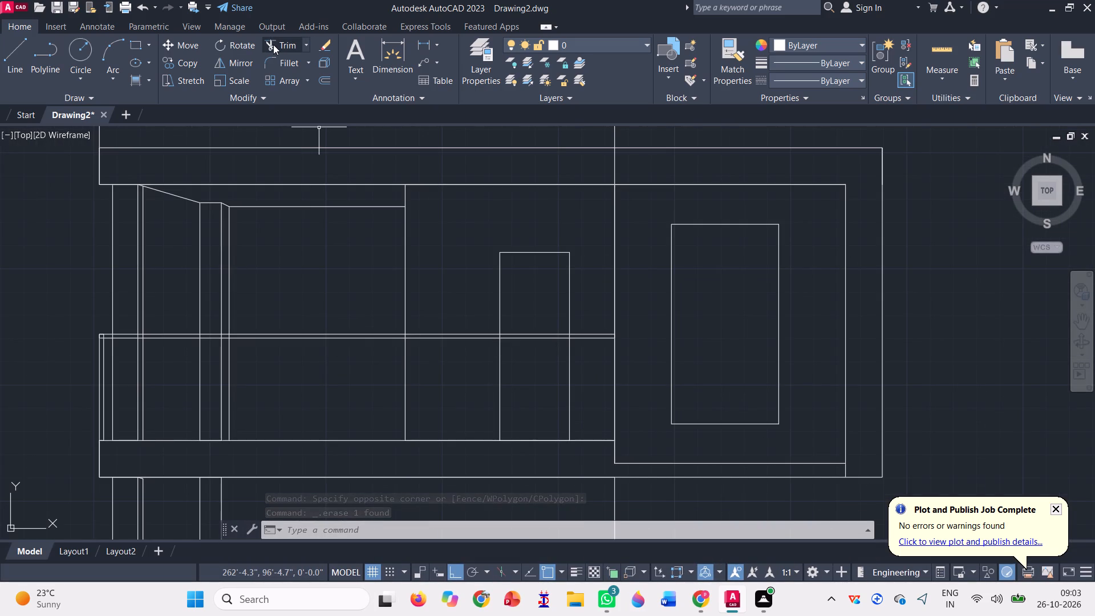
scroll(296, 260, down, 1)
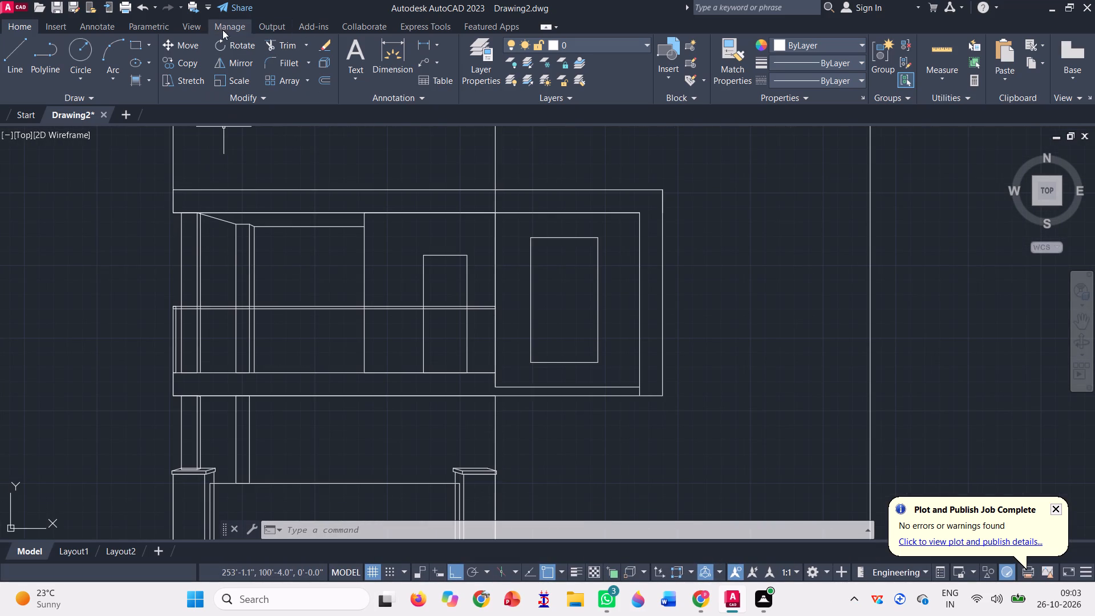
click(175, 67)
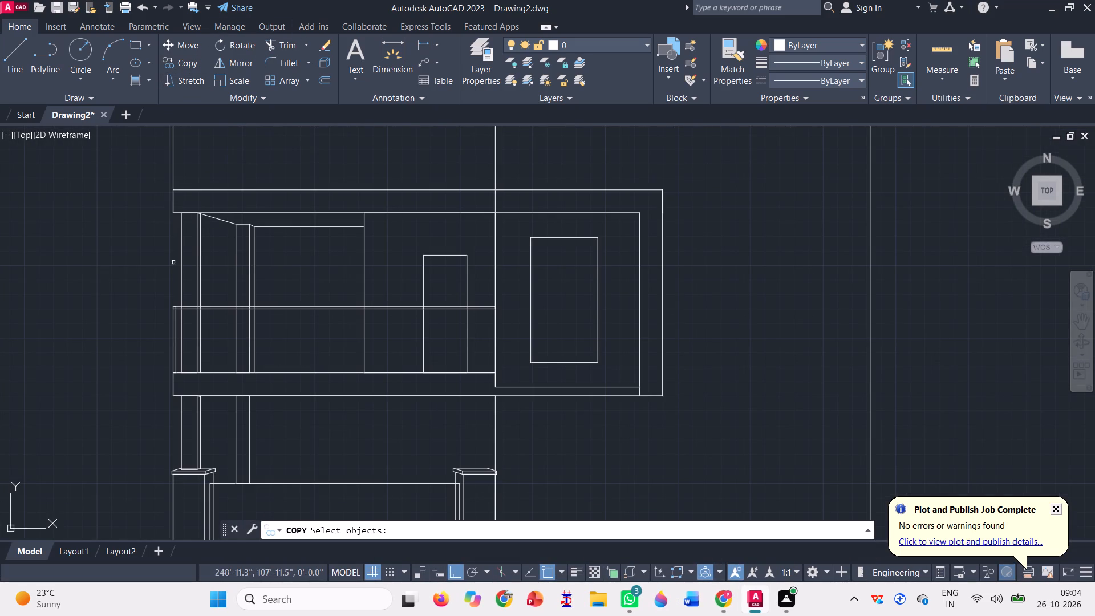
scroll(161, 312, up, 2)
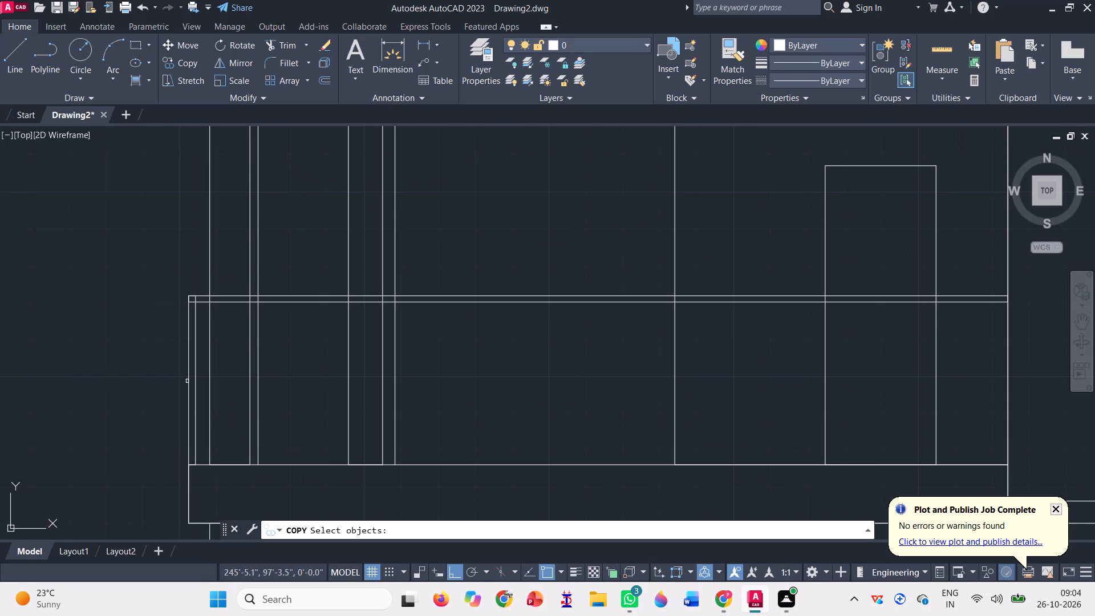
click(187, 381)
key(space)
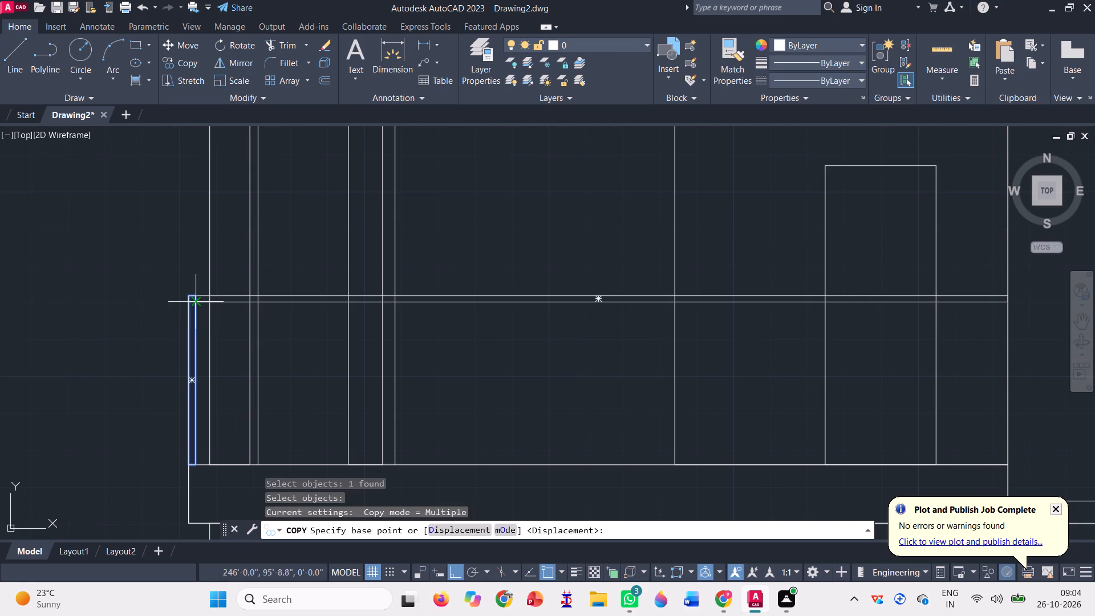
click(185, 291)
scroll(153, 296, down, 1)
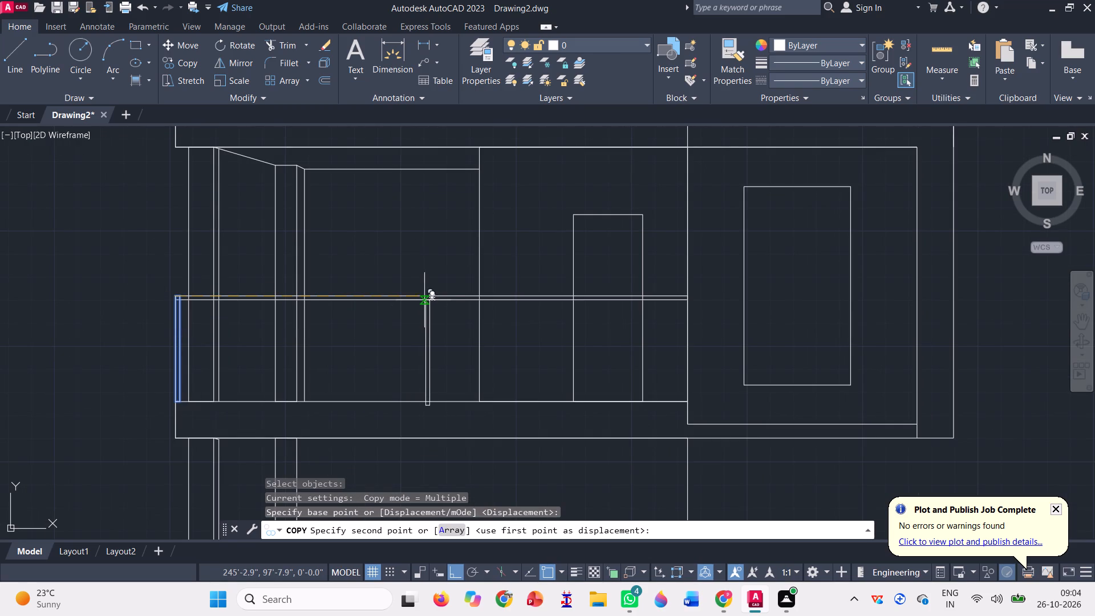
click(517, 294)
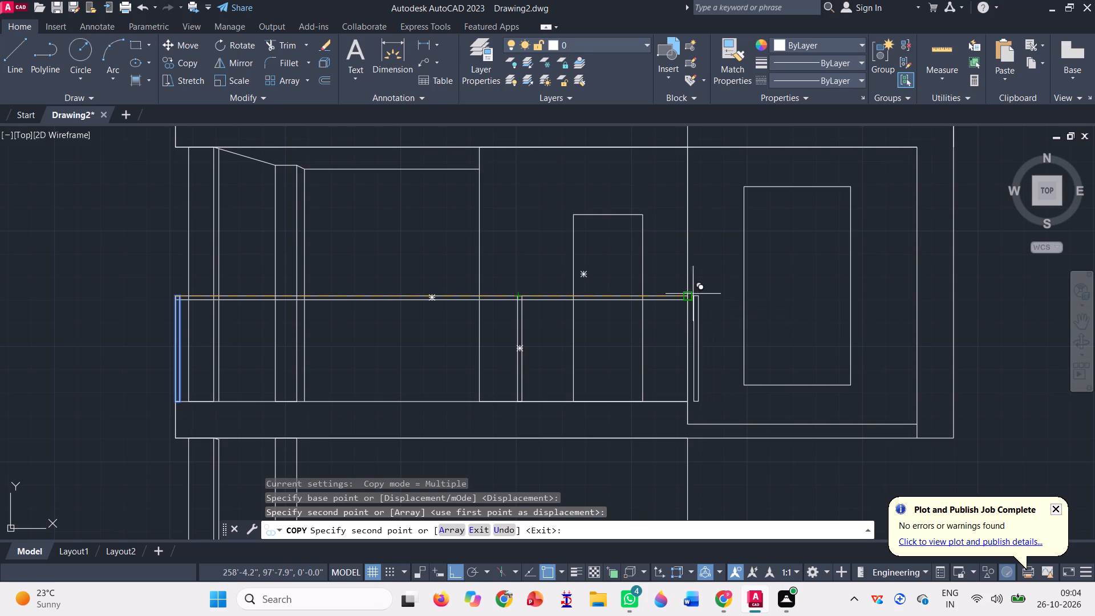
scroll(689, 289, up, 1)
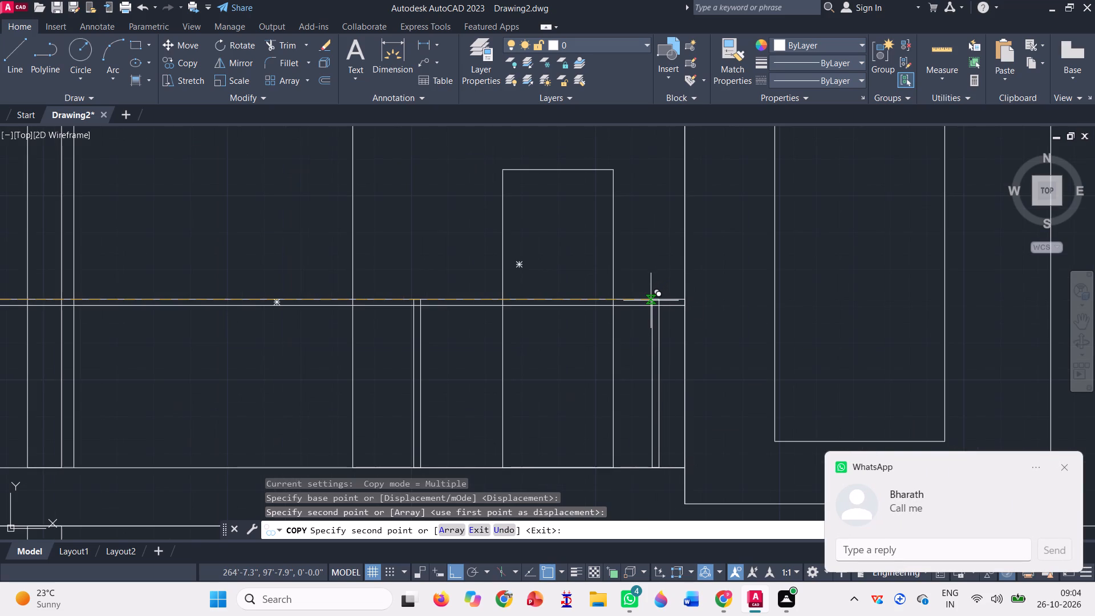
scroll(651, 301, up, 1)
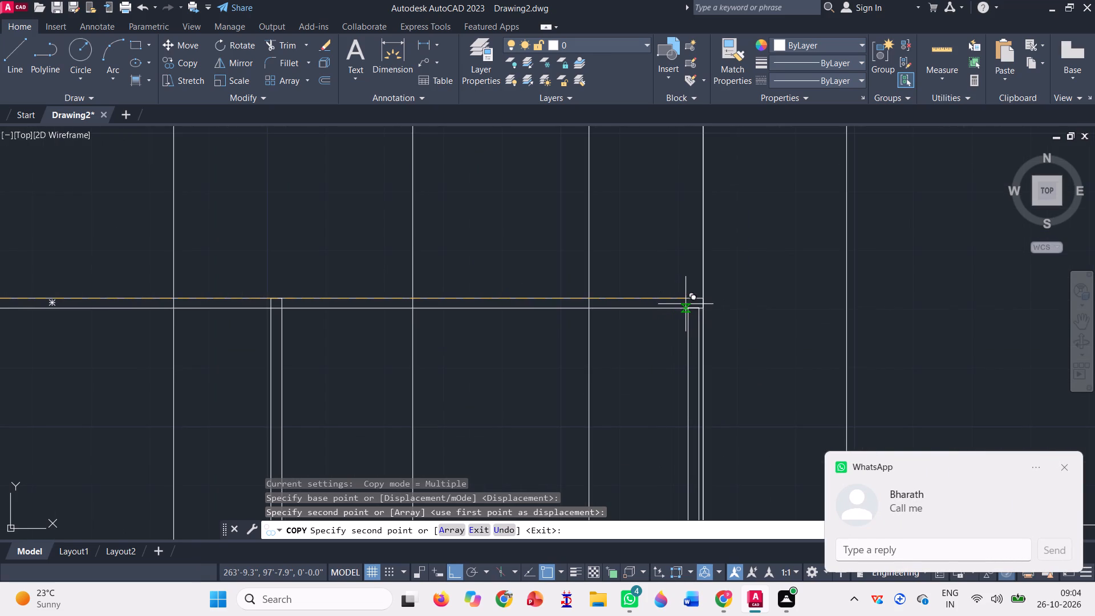
click(691, 304)
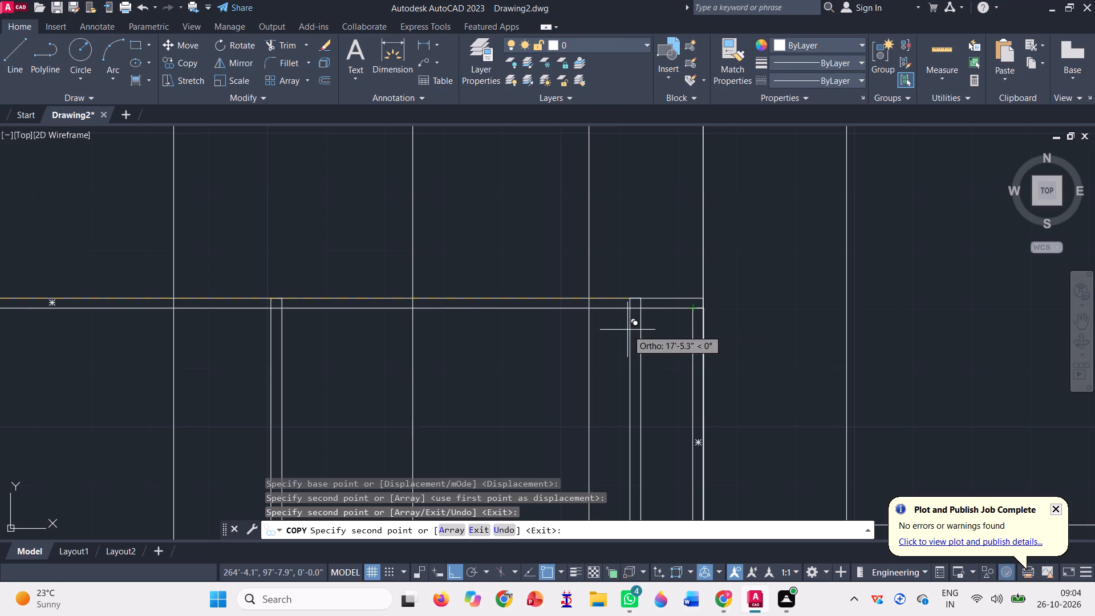
key(Escape)
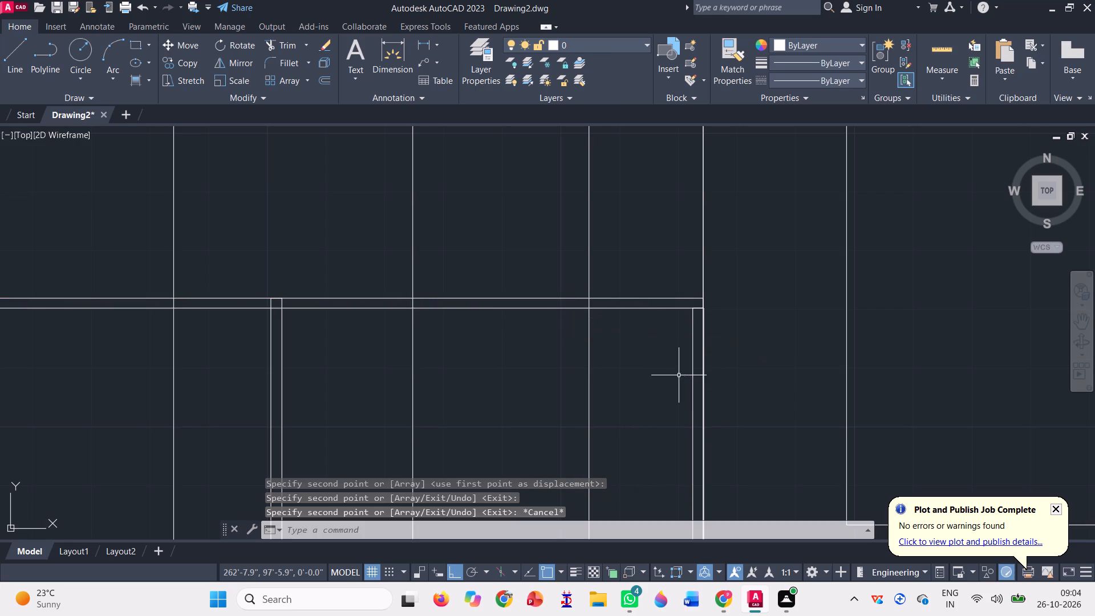
Move the end railing post so its top outer corner meets the rail's top corner at the central vertical line.
click(694, 390)
text(m)
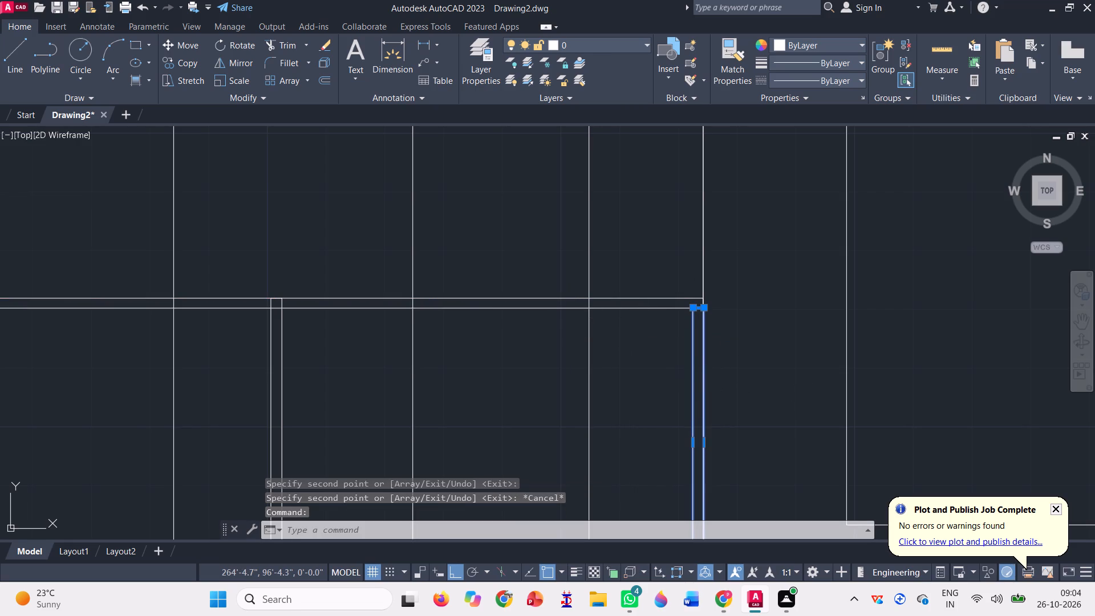
key(space)
scroll(711, 300, up, 3)
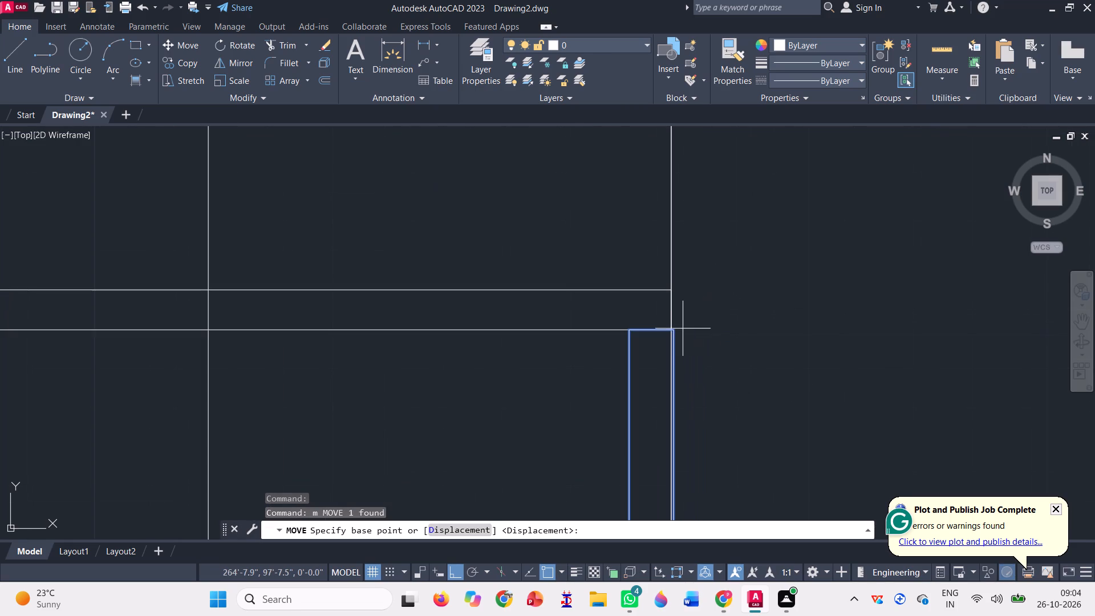
click(673, 331)
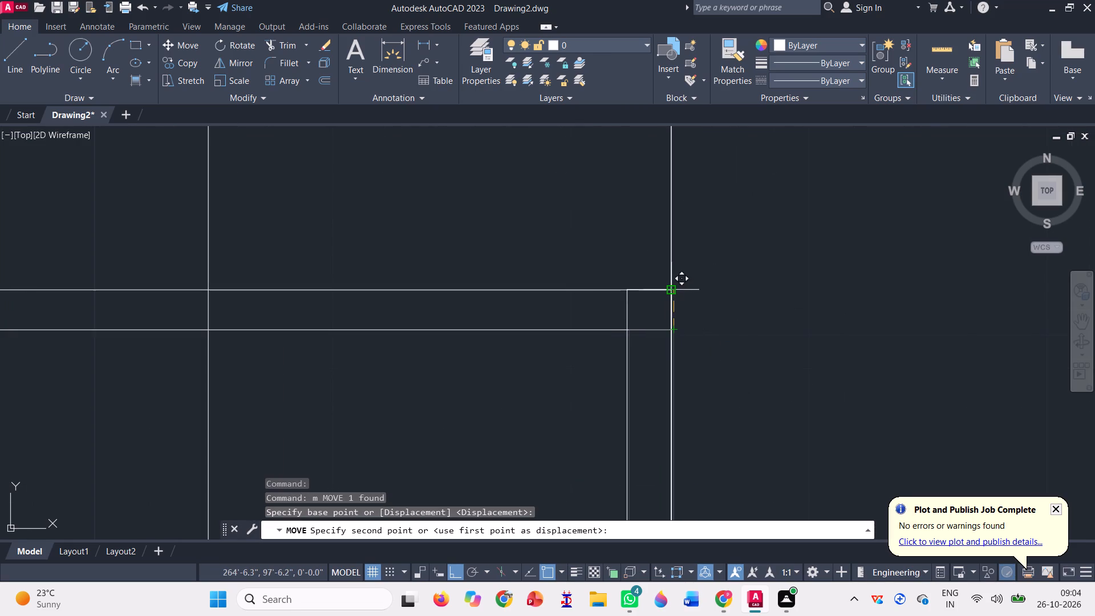
click(670, 289)
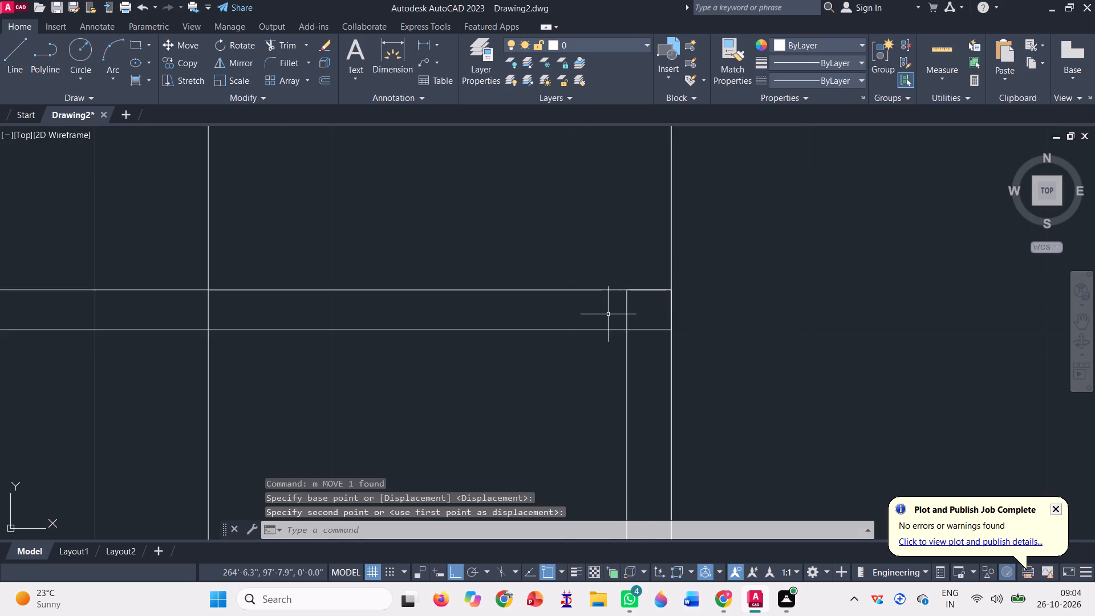
Copy the balcony rail with its middle and end posts straight up so the posts stand on the projecting frame's top edge.
scroll(609, 314, down, 1)
scroll(668, 313, up, 2)
scroll(668, 314, down, 2)
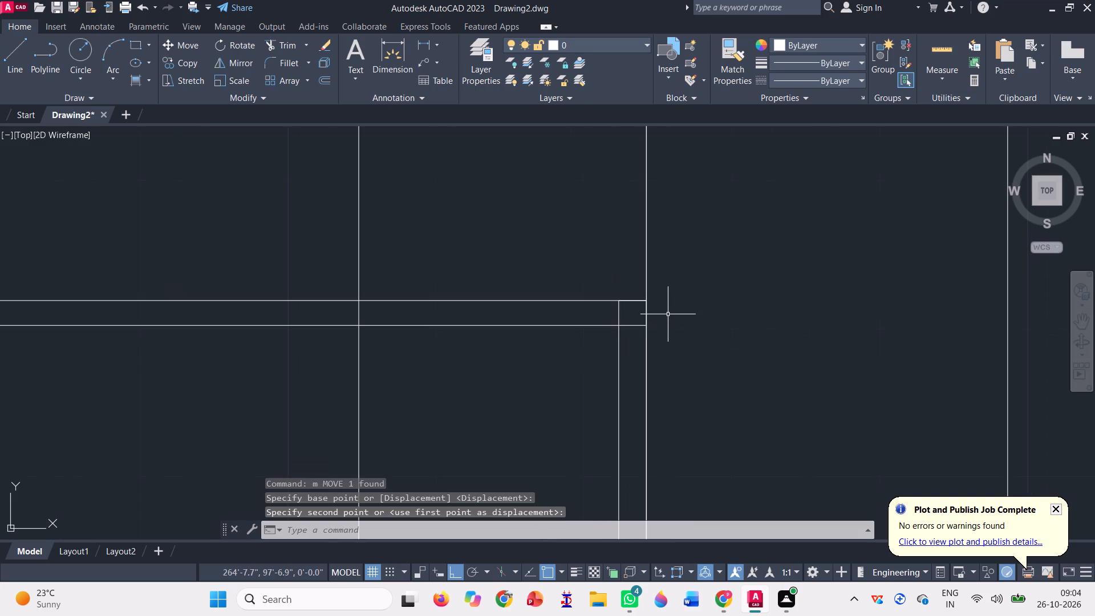
scroll(619, 337, down, 1)
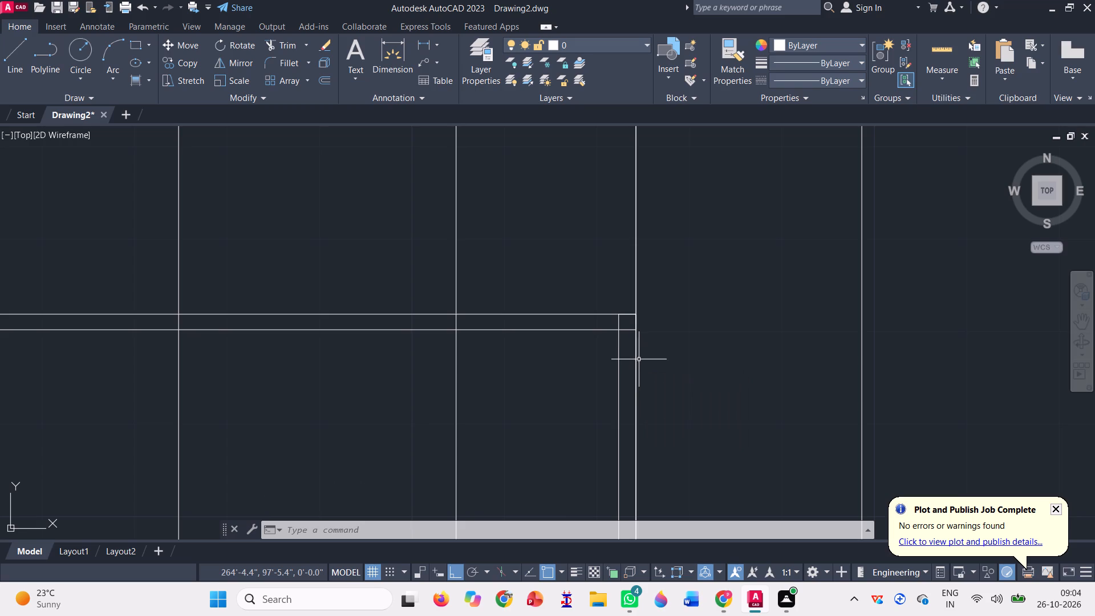
scroll(639, 361, down, 3)
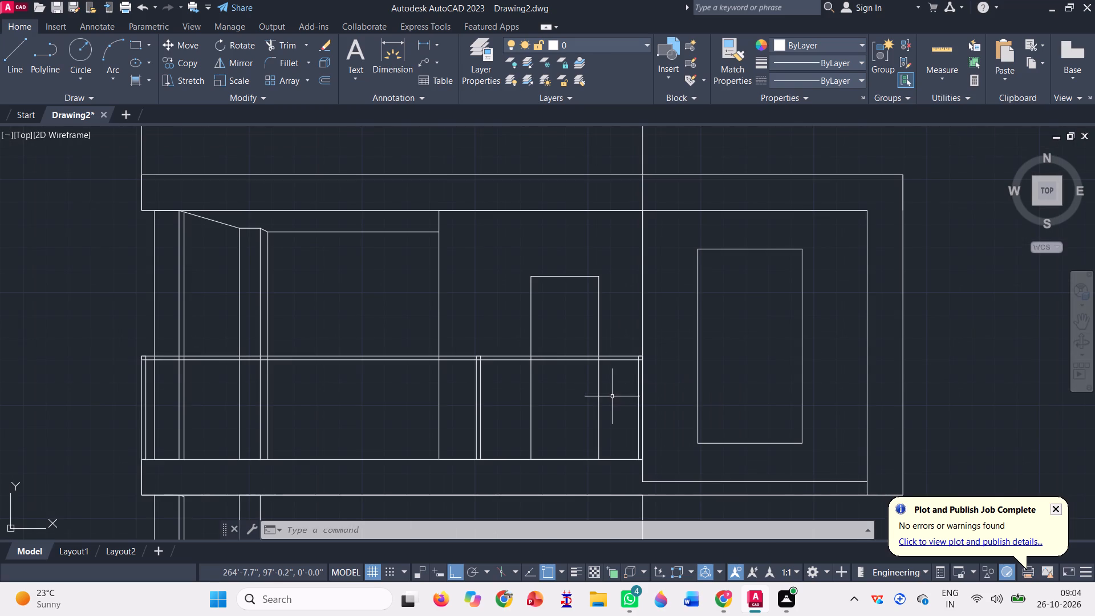
scroll(550, 424, down, 1)
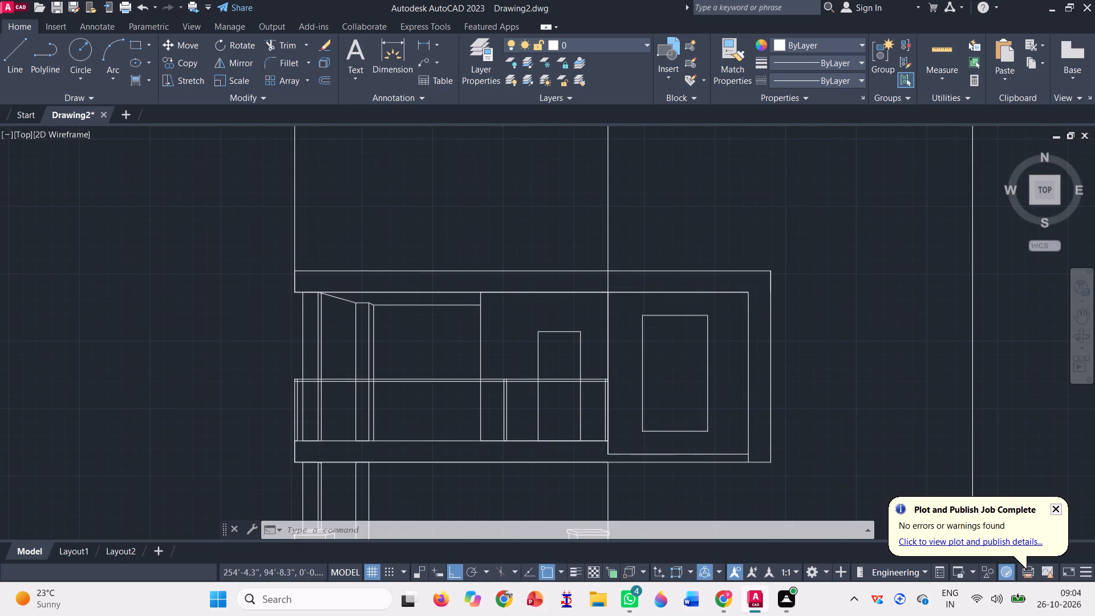
scroll(436, 431, down, 1)
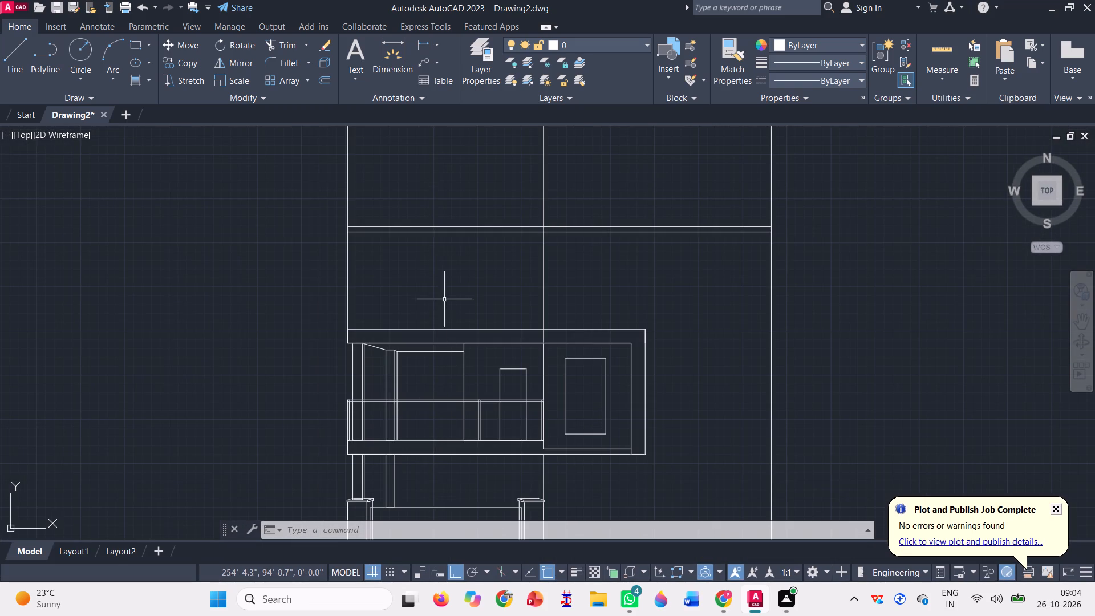
scroll(434, 396, up, 2)
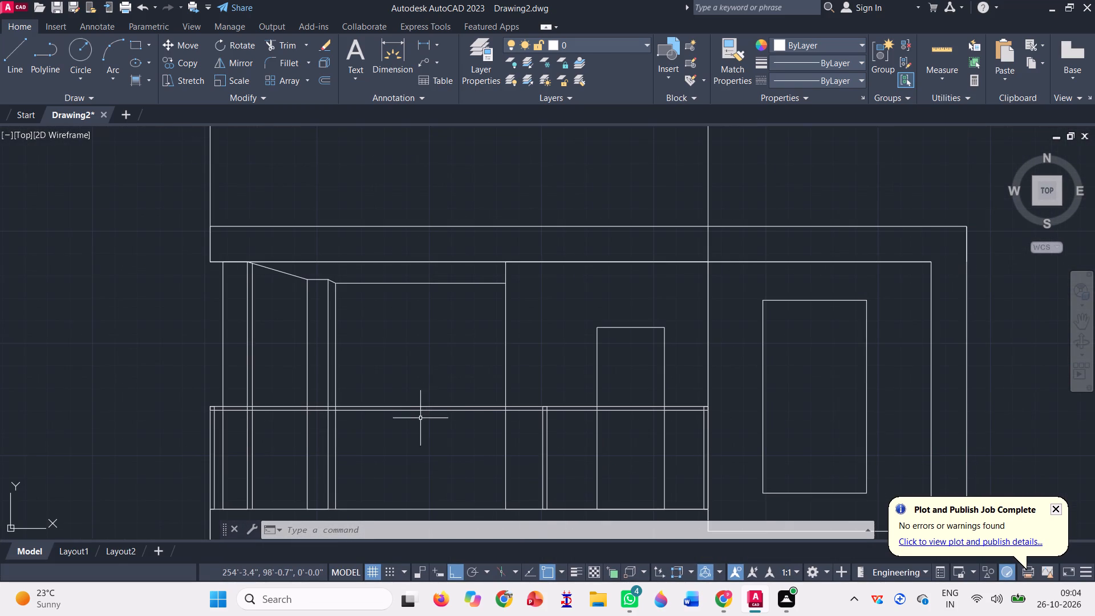
click(419, 421)
click(390, 380)
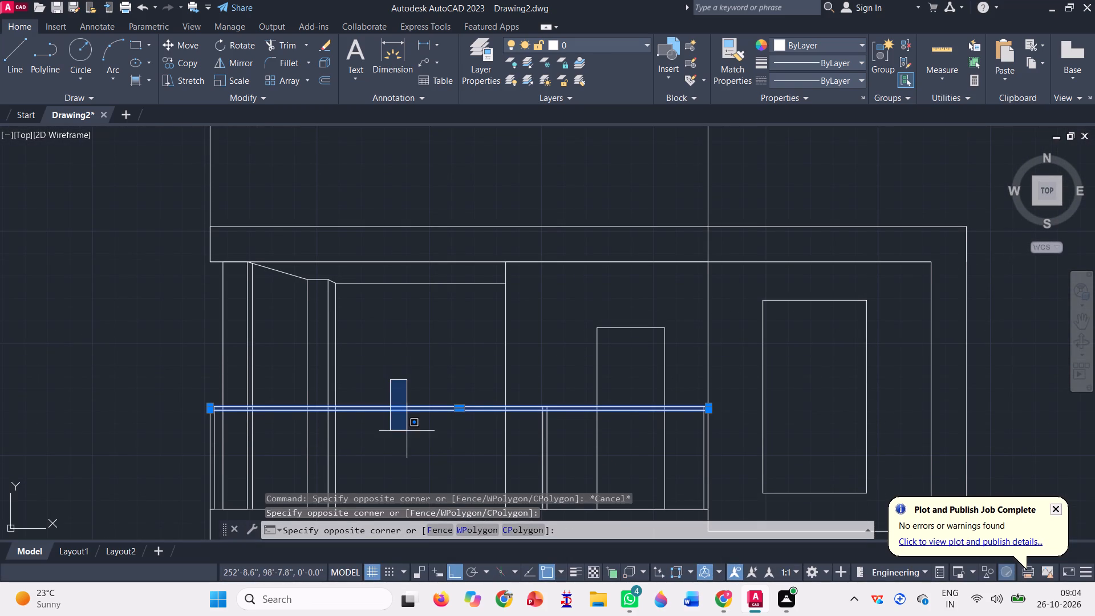
click(409, 432)
scroll(410, 374, down, 1)
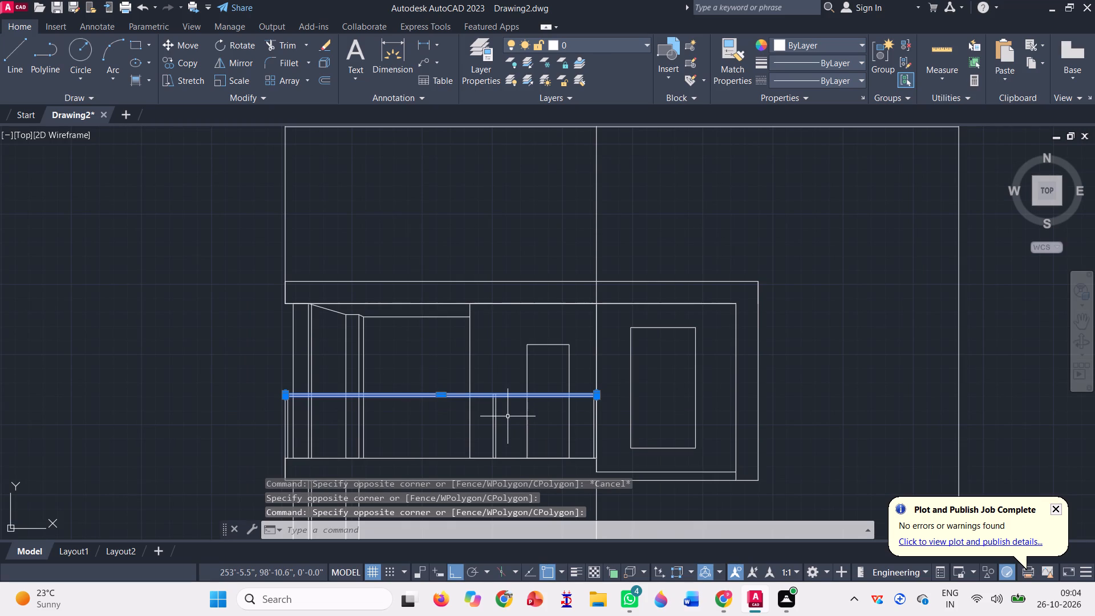
scroll(508, 416, up, 1)
click(491, 415)
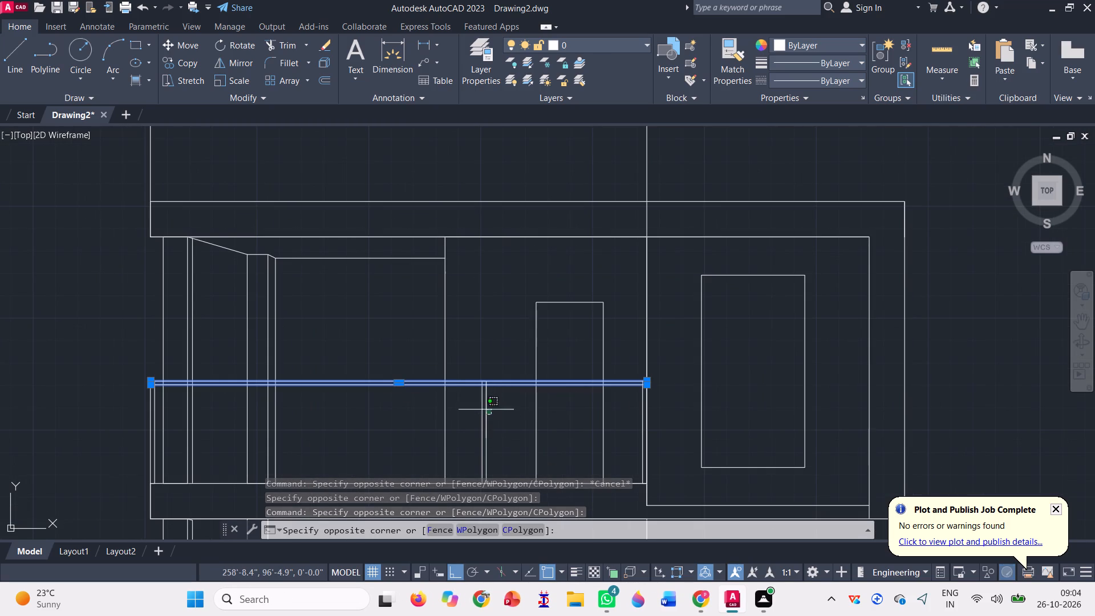
click(465, 394)
scroll(641, 425, up, 3)
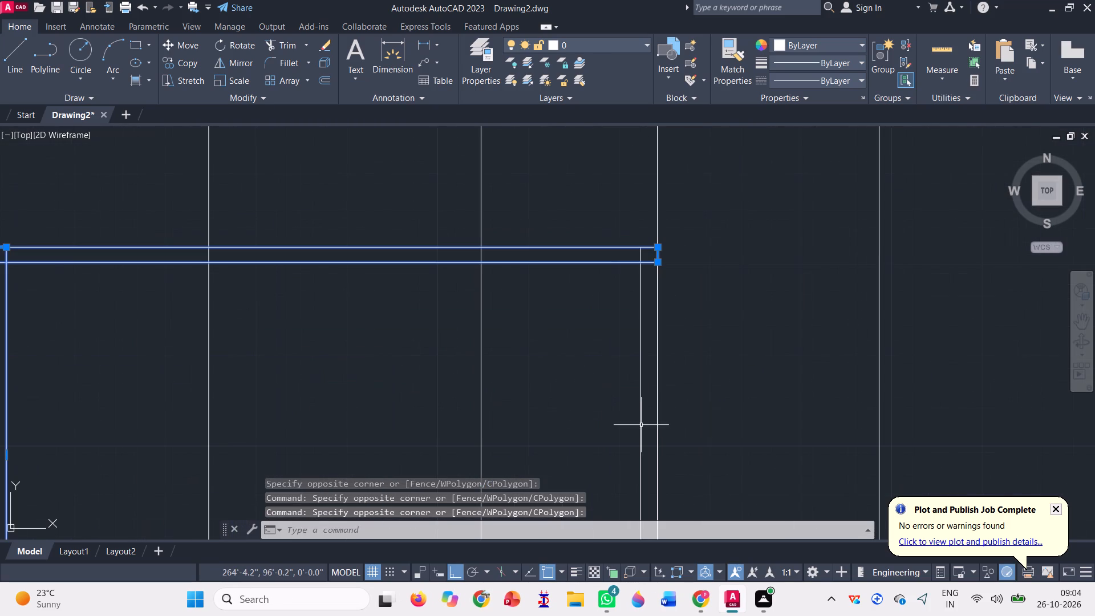
click(641, 430)
scroll(540, 306, down, 4)
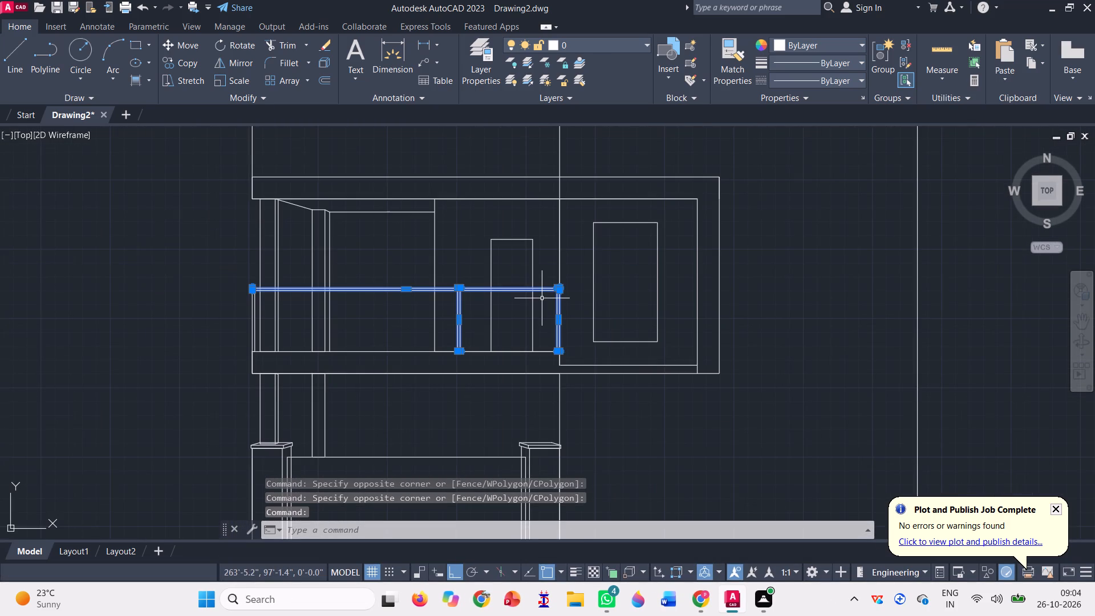
text(co)
key(space)
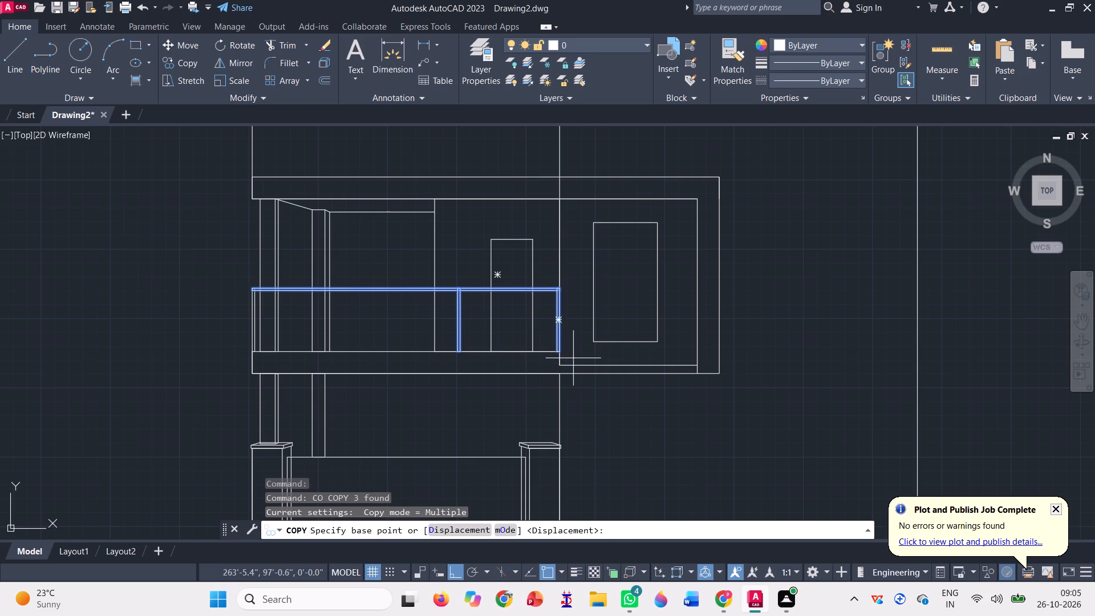
scroll(573, 362, up, 3)
scroll(511, 331, up, 3)
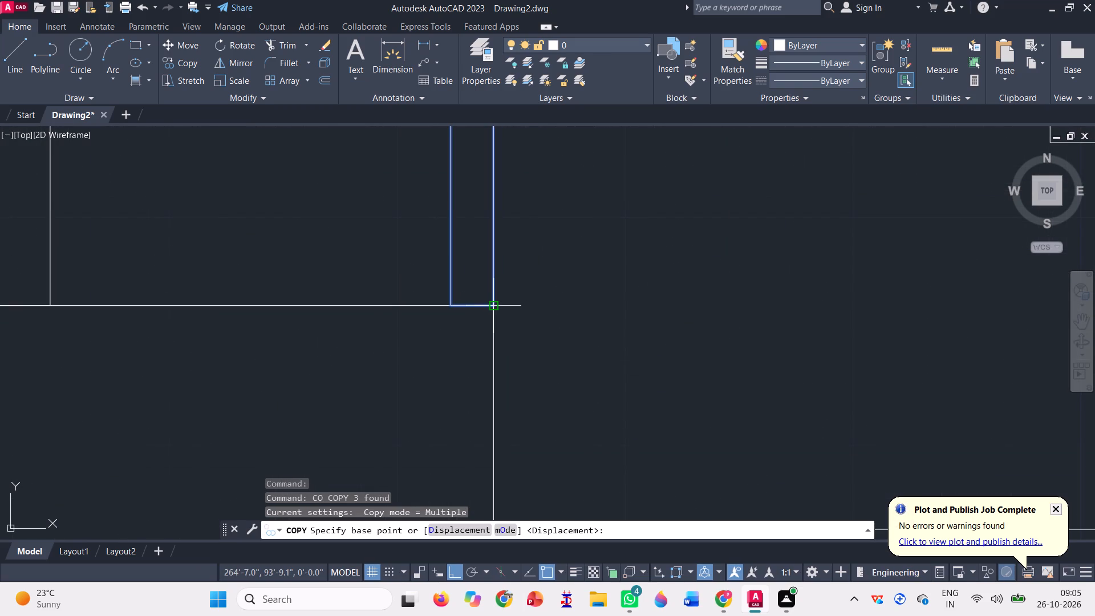
click(482, 305)
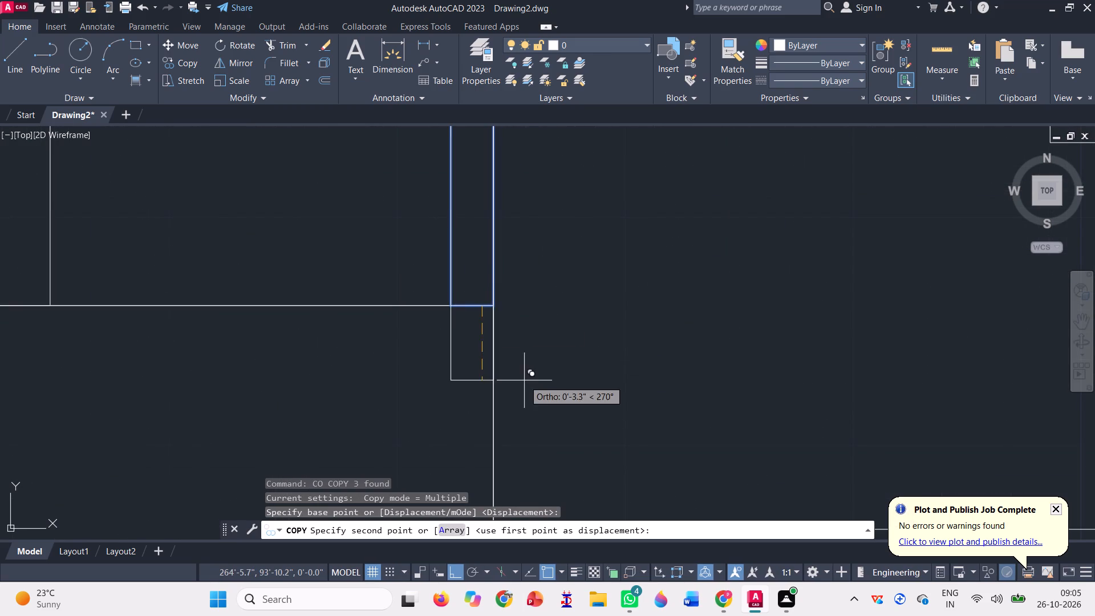
scroll(526, 392, down, 6)
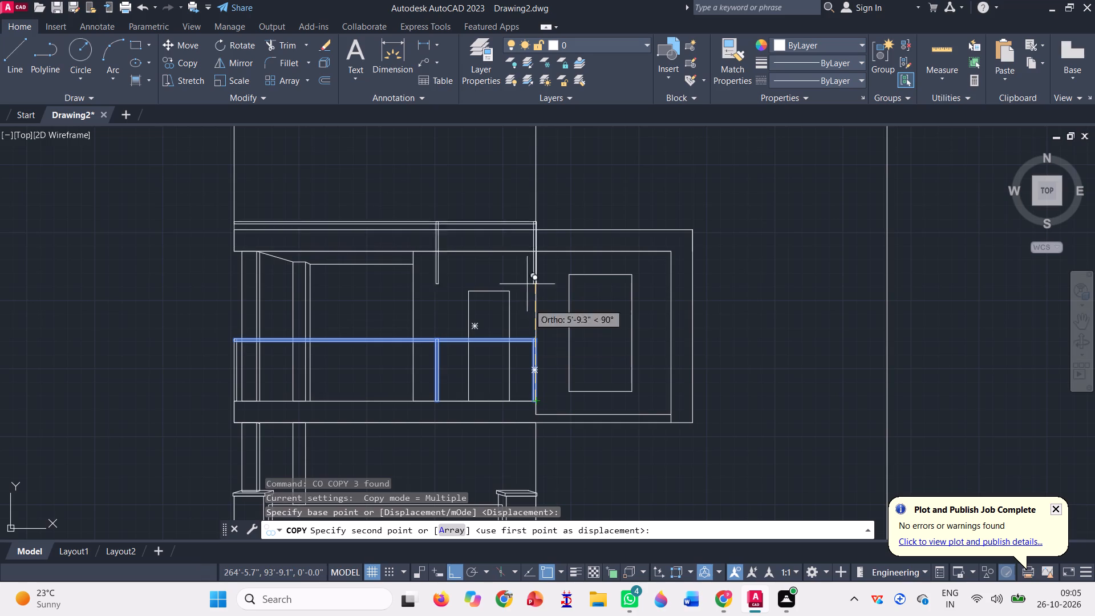
scroll(520, 237, up, 3)
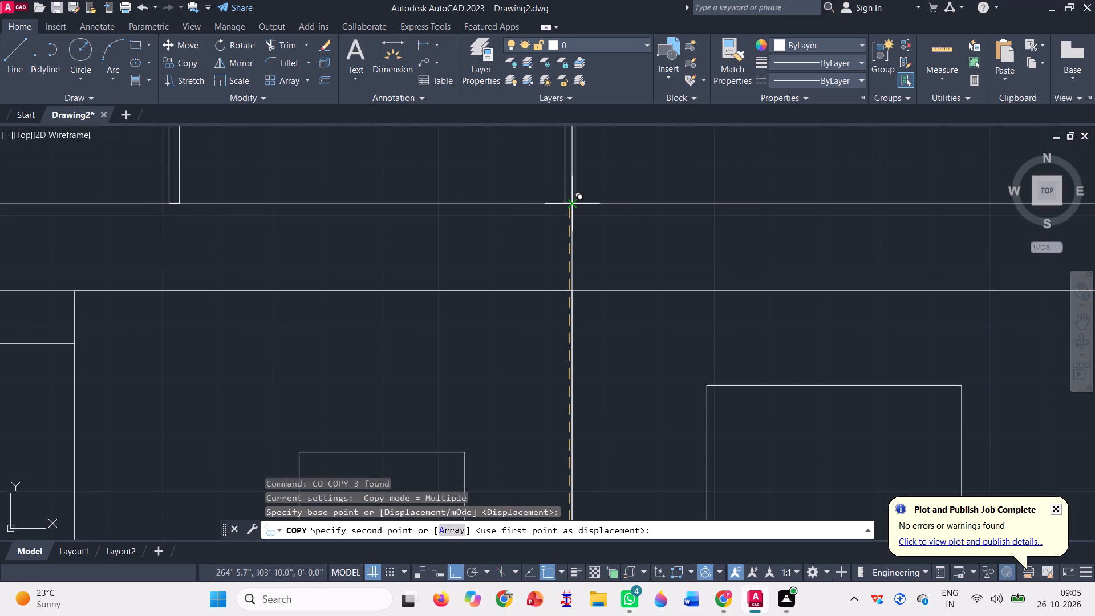
click(575, 206)
scroll(566, 377, down, 3)
key(space)
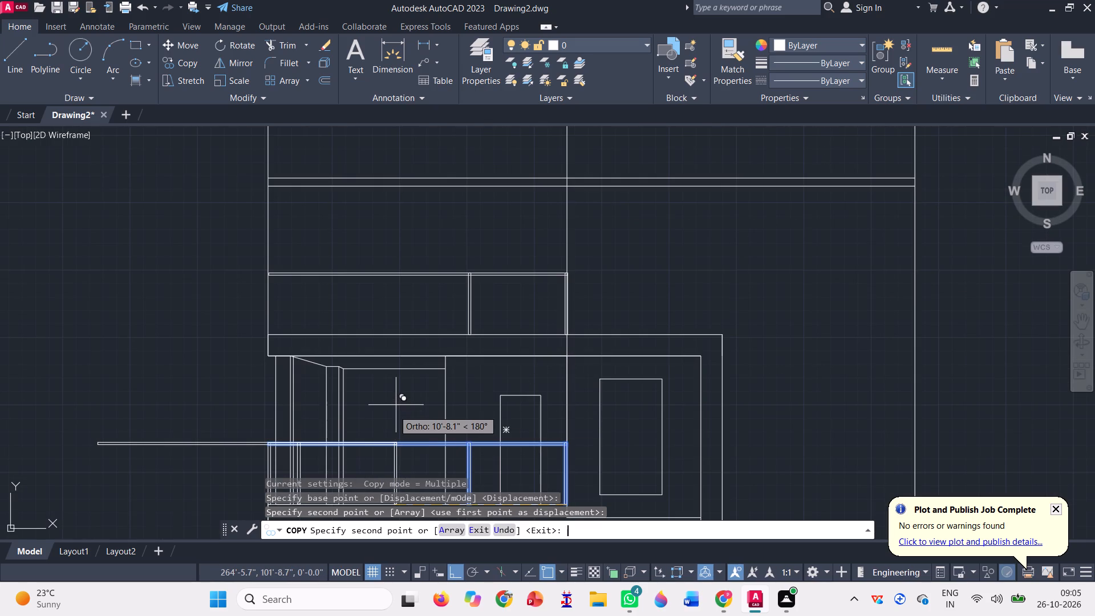
Move the upper rail and its end post so their top outer corner meets the central vertical line.
scroll(577, 278, up, 4)
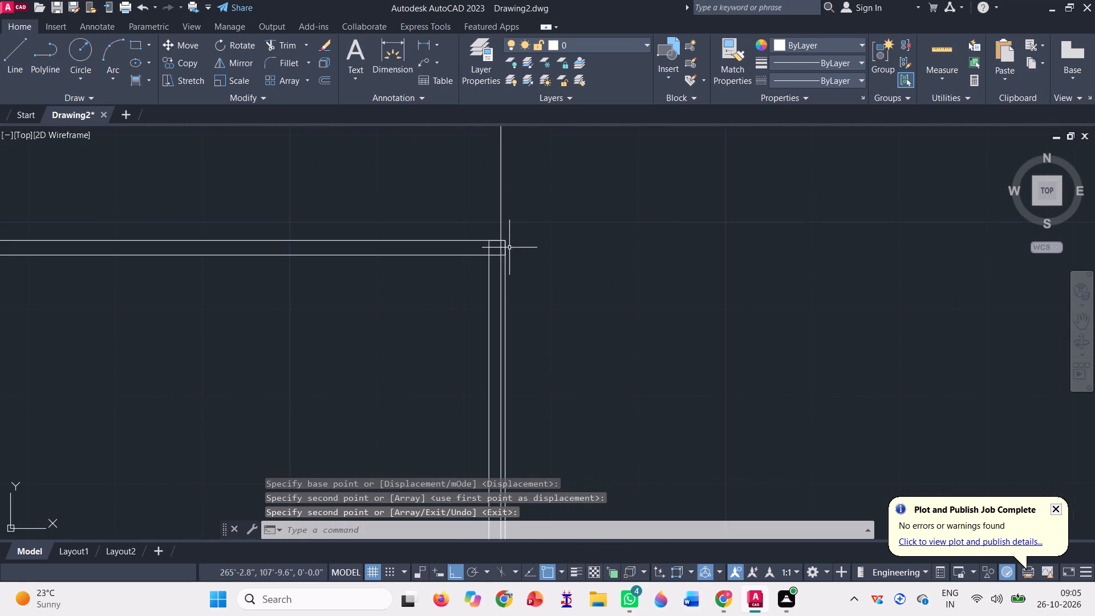
click(494, 282)
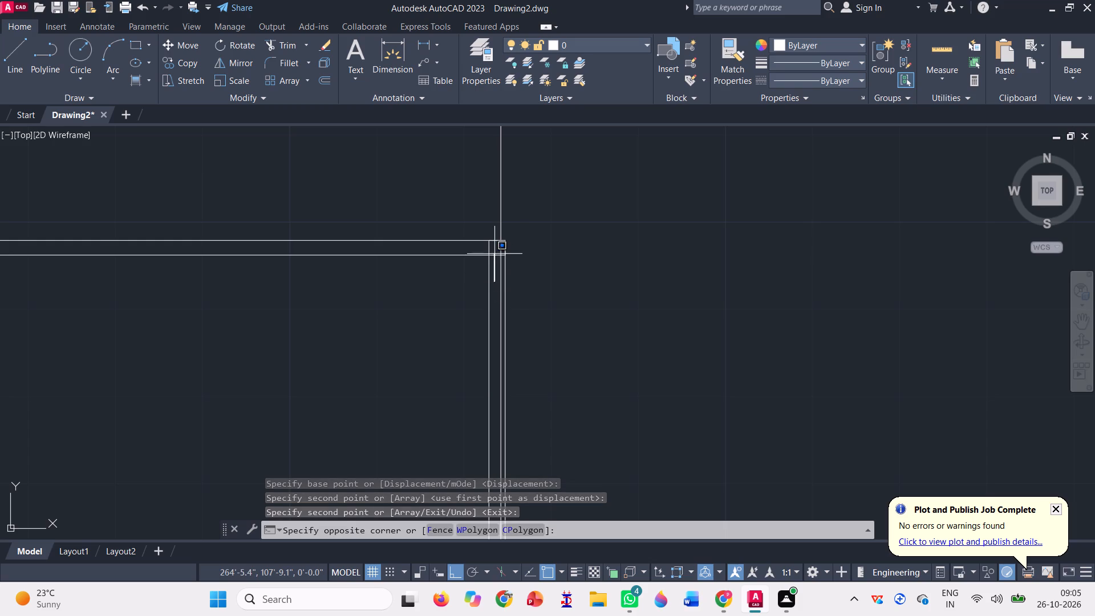
click(459, 222)
text(m)
key(space)
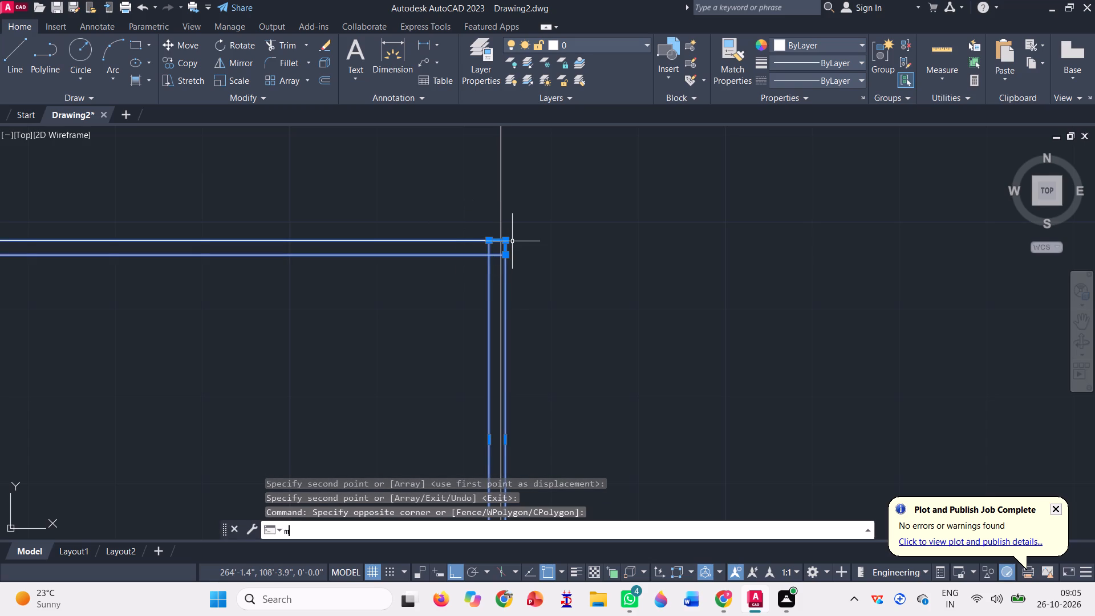
scroll(512, 240, up, 3)
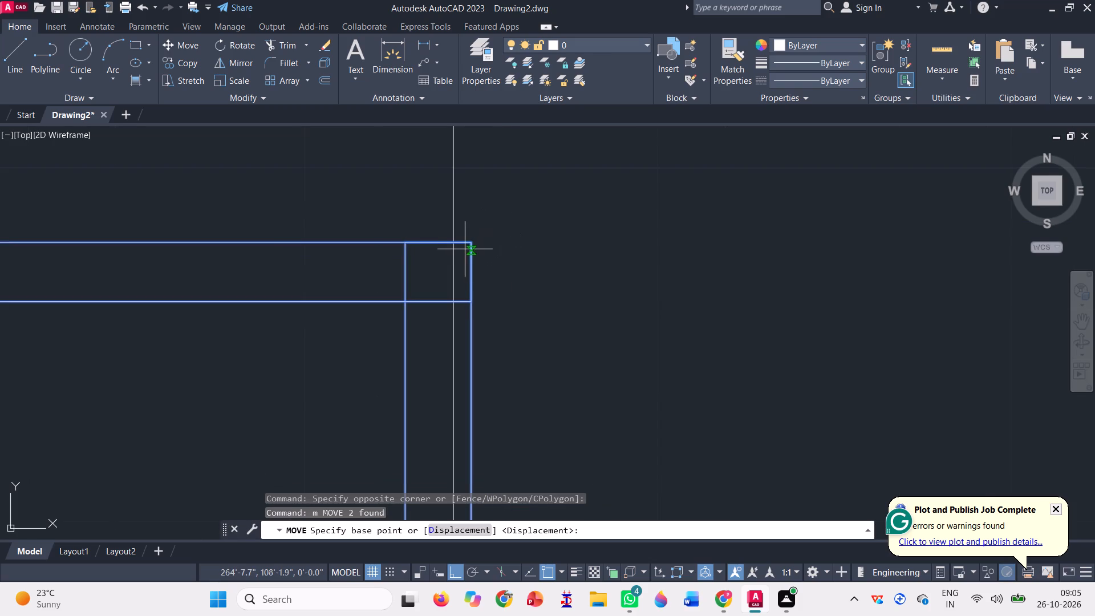
click(469, 242)
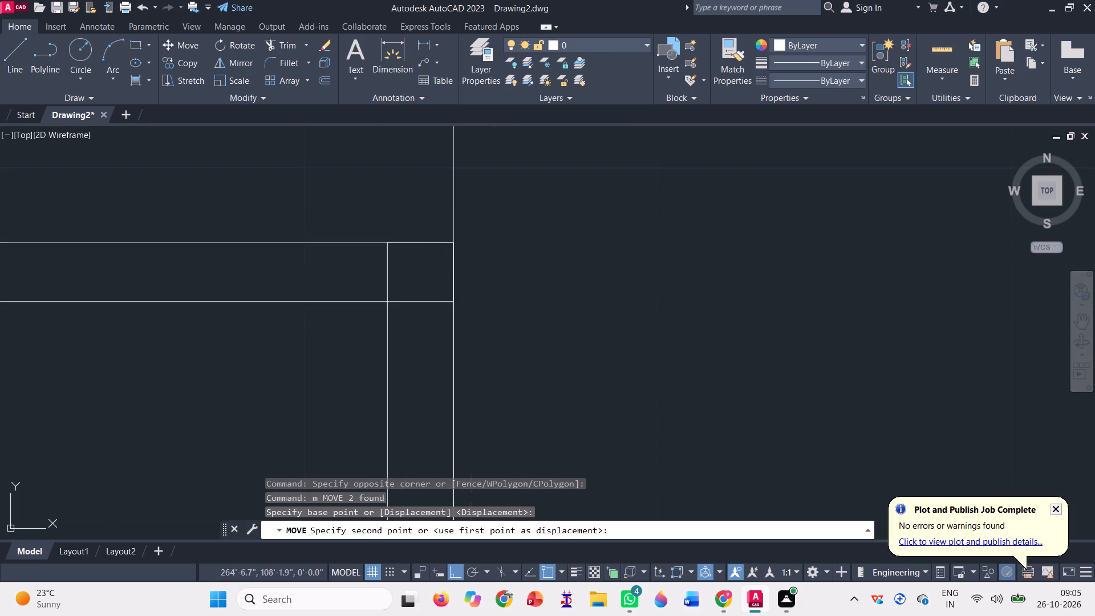
click(454, 245)
scroll(399, 268, down, 7)
scroll(411, 314, up, 3)
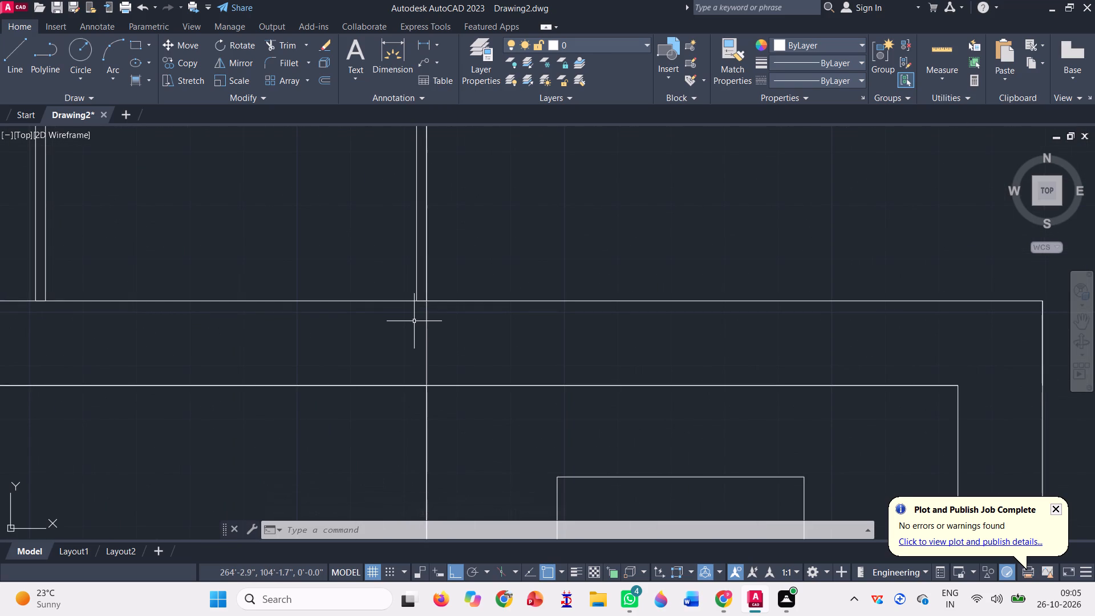
Draw a rectangle between the upper rail's underside and the projecting frame's top edge, starting at the outer vertical line.
scroll(414, 321, down, 3)
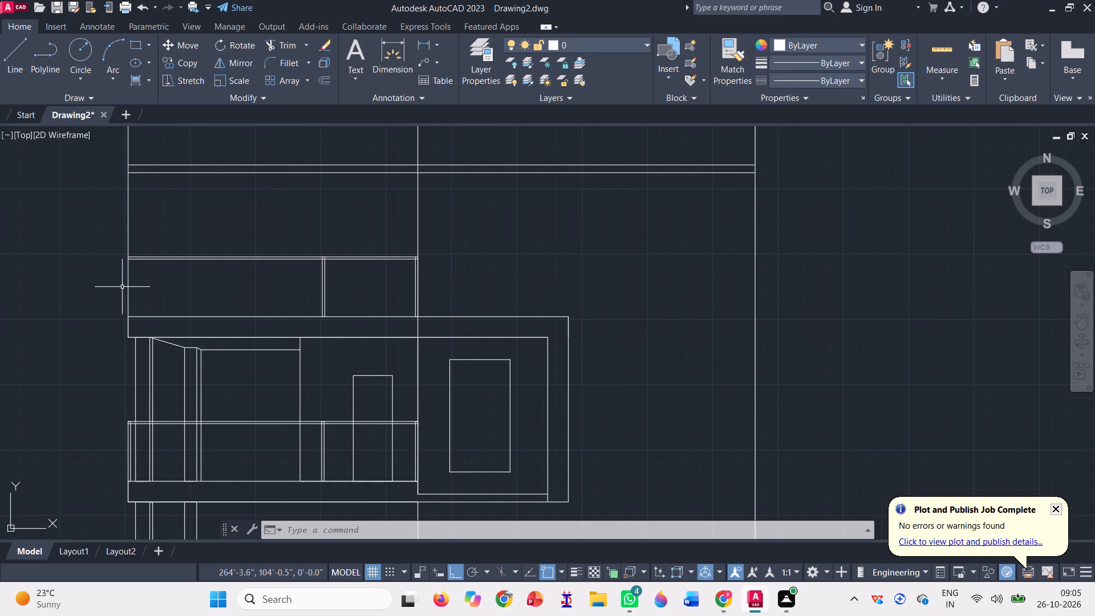
scroll(159, 274, up, 1)
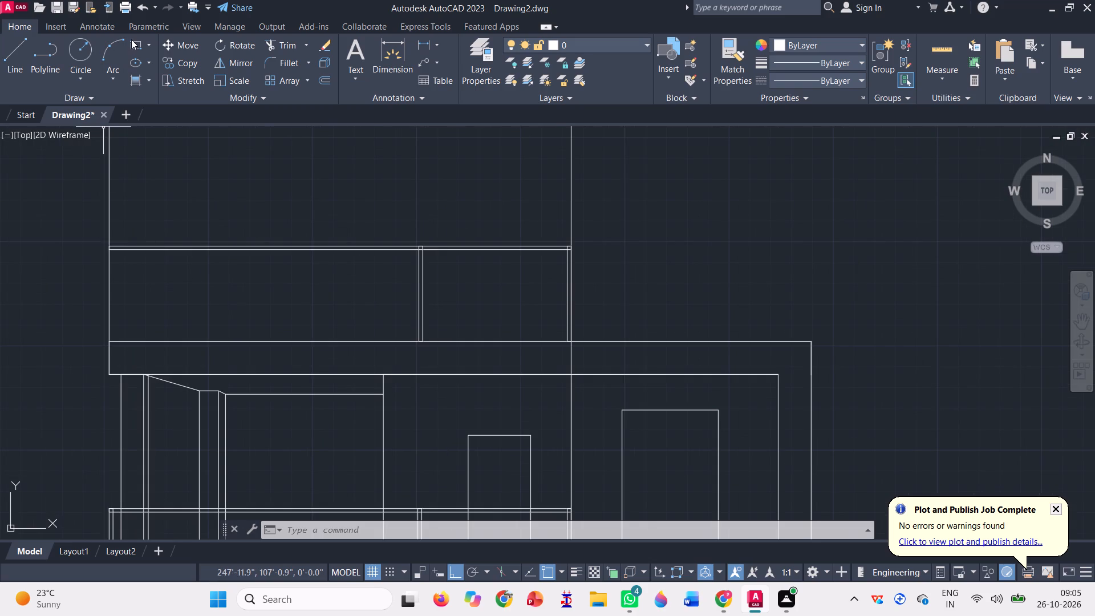
click(134, 43)
scroll(96, 303, up, 2)
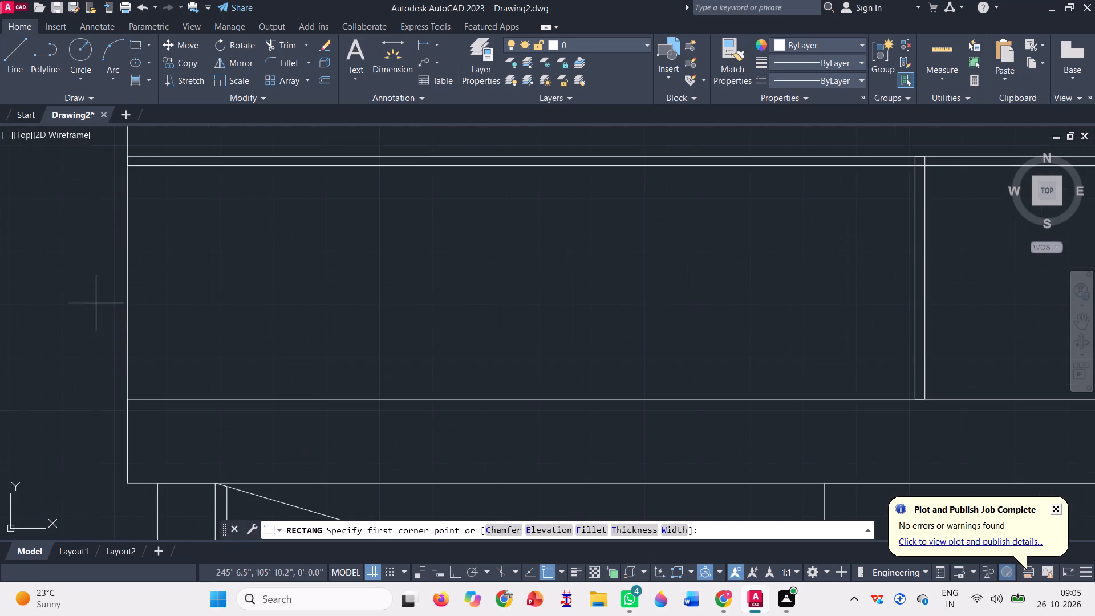
click(128, 165)
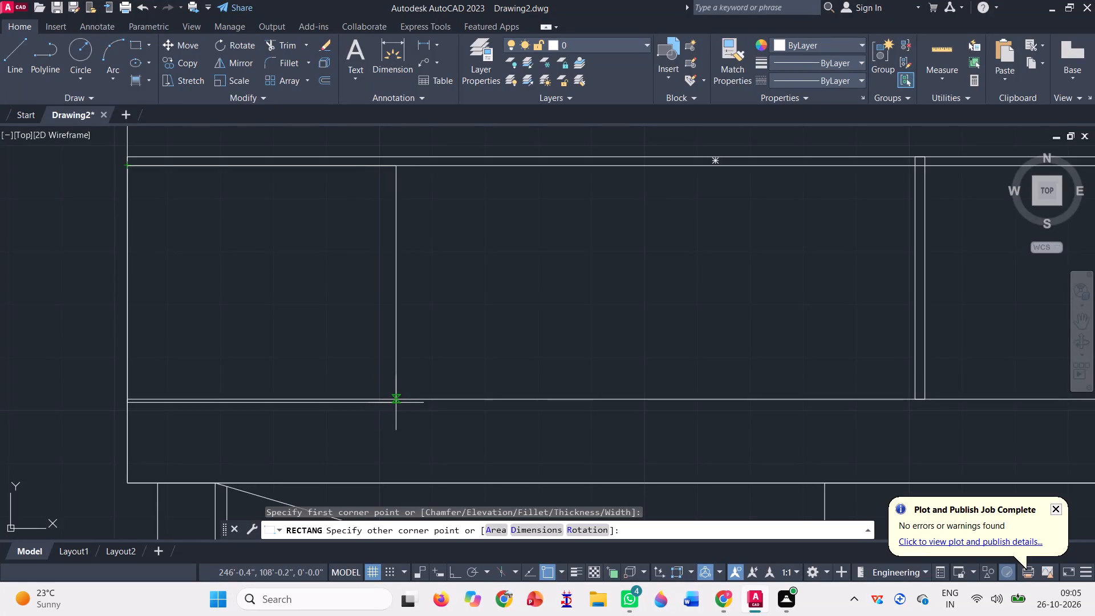
click(415, 399)
scroll(283, 448, down, 2)
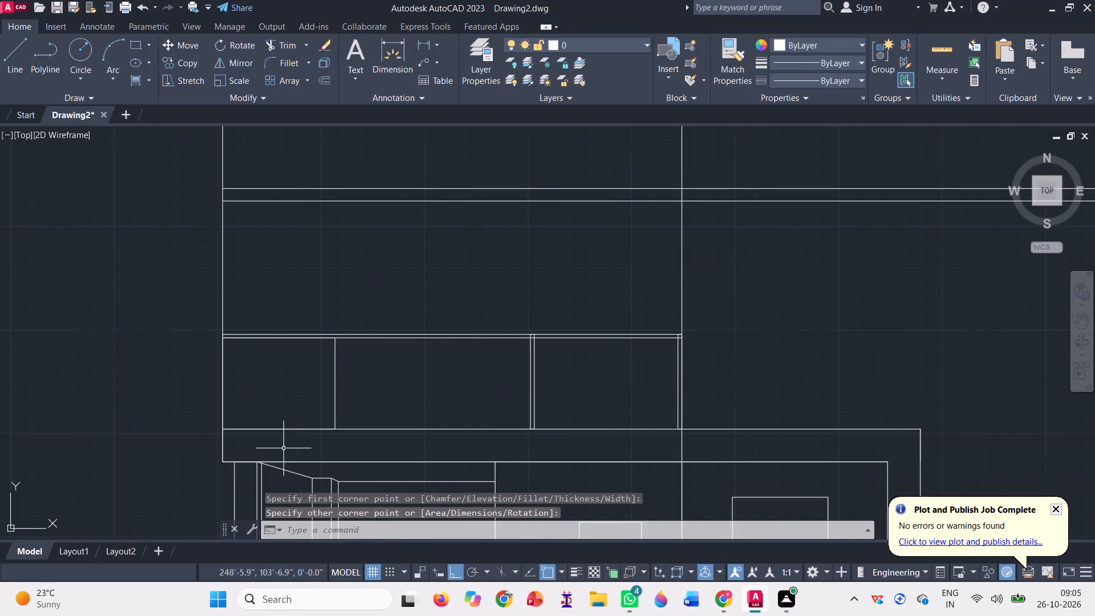
Move the upper railing's middle post a short distance along the frame's top edge, away from the central vertical line.
scroll(548, 399, up, 1)
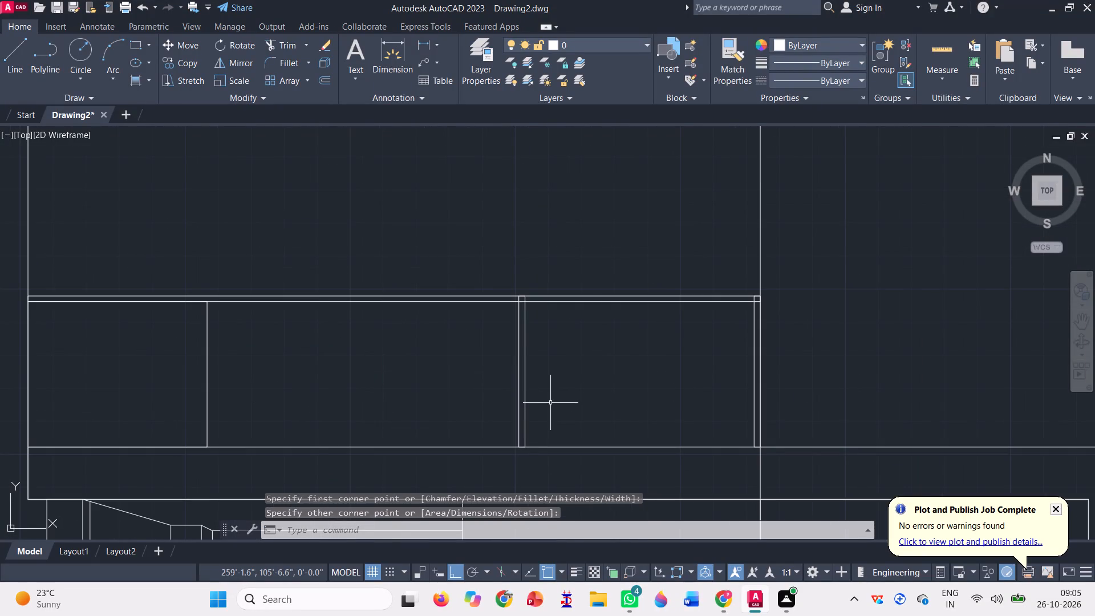
click(550, 406)
click(491, 370)
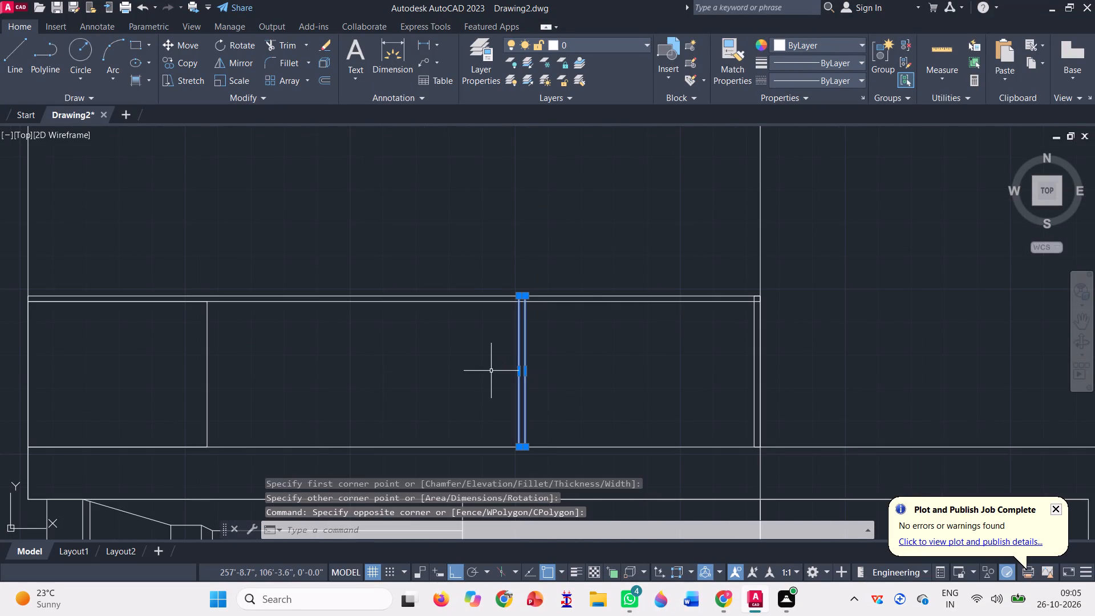
key(m)
key(space)
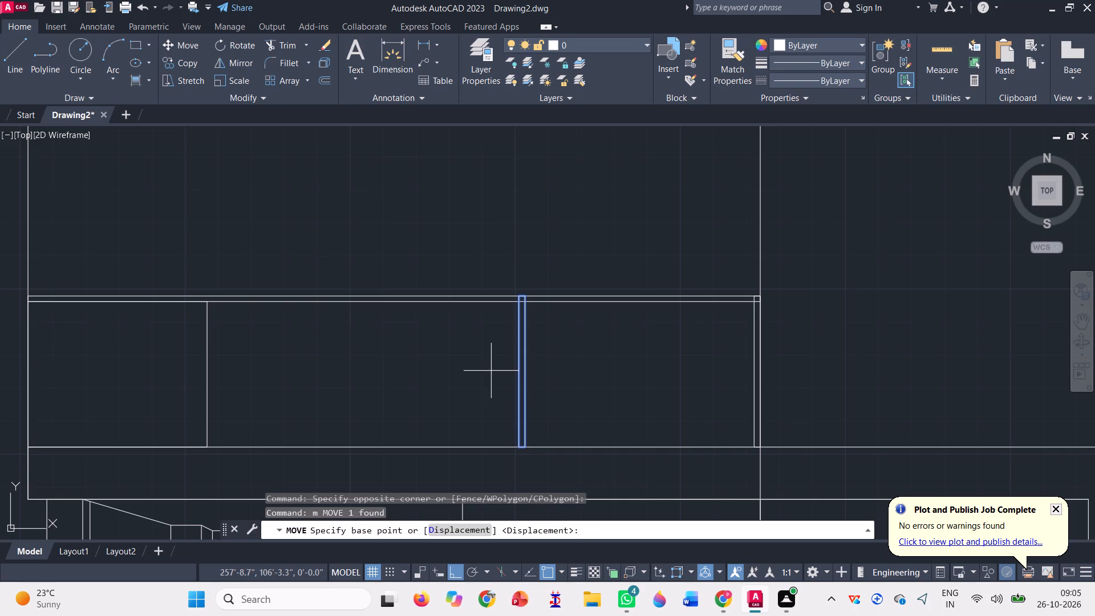
scroll(512, 465, up, 1)
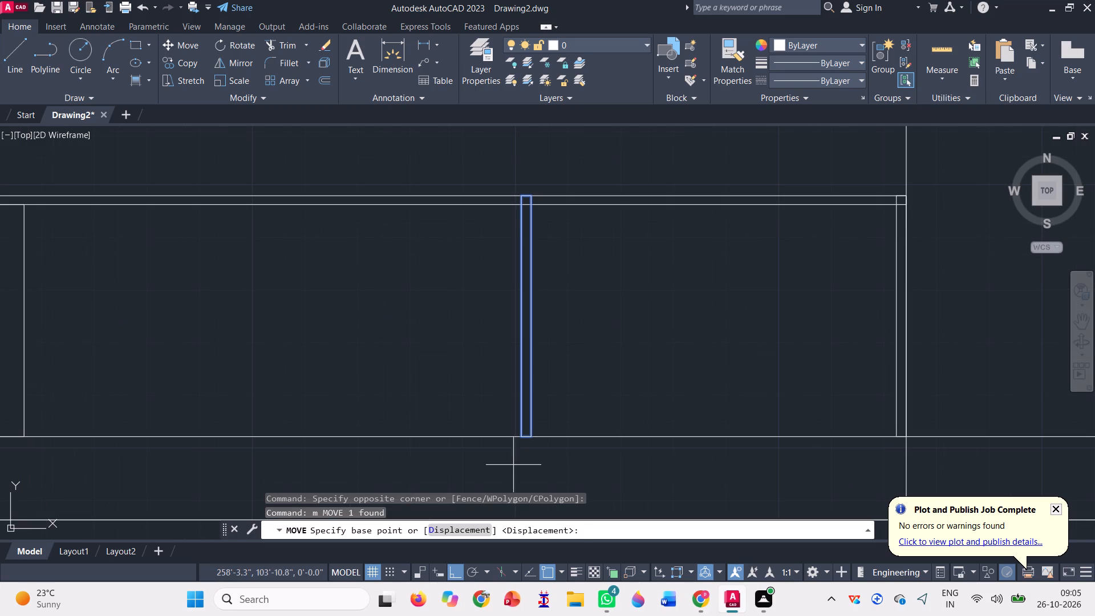
click(522, 439)
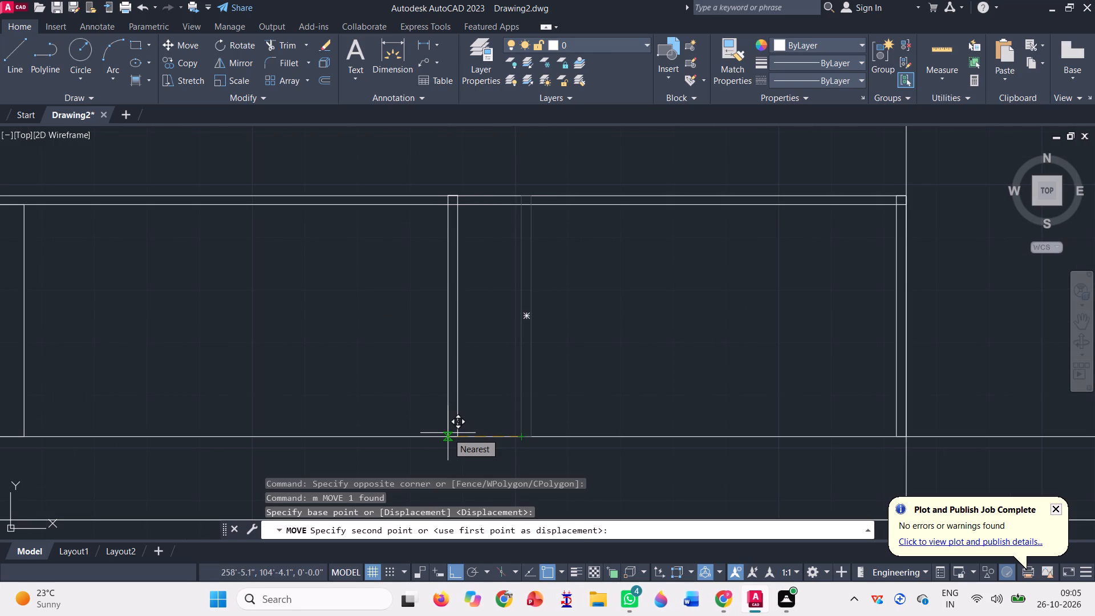
click(452, 432)
scroll(563, 406, down, 1)
Draw a short vertical line across the upper rail's thickness, extending the panel rectangle's inner side up to the rail's top edge.
scroll(225, 268, up, 2)
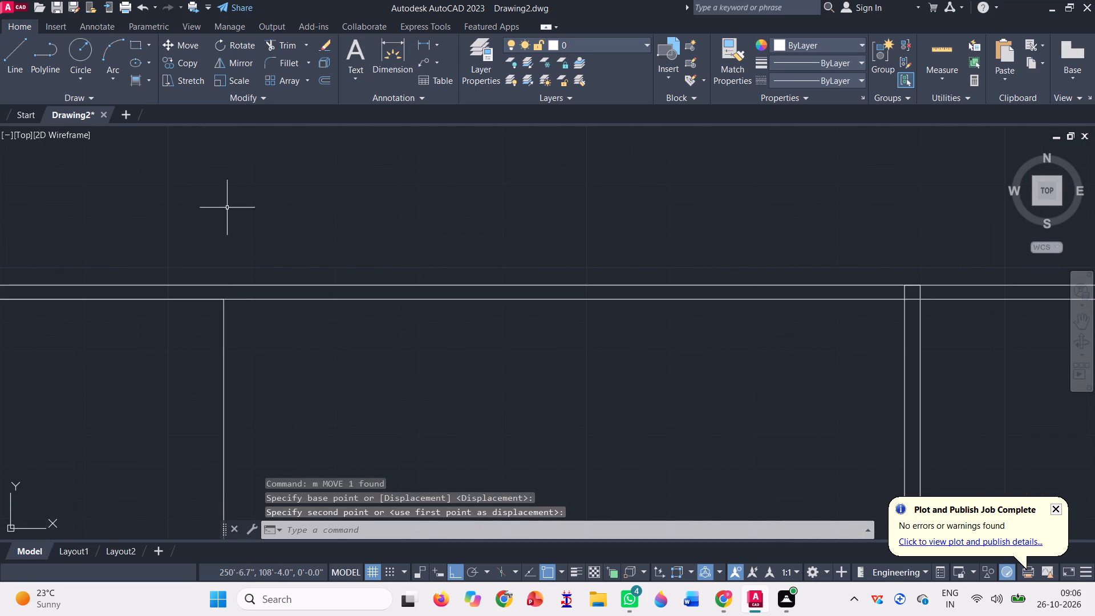
click(19, 54)
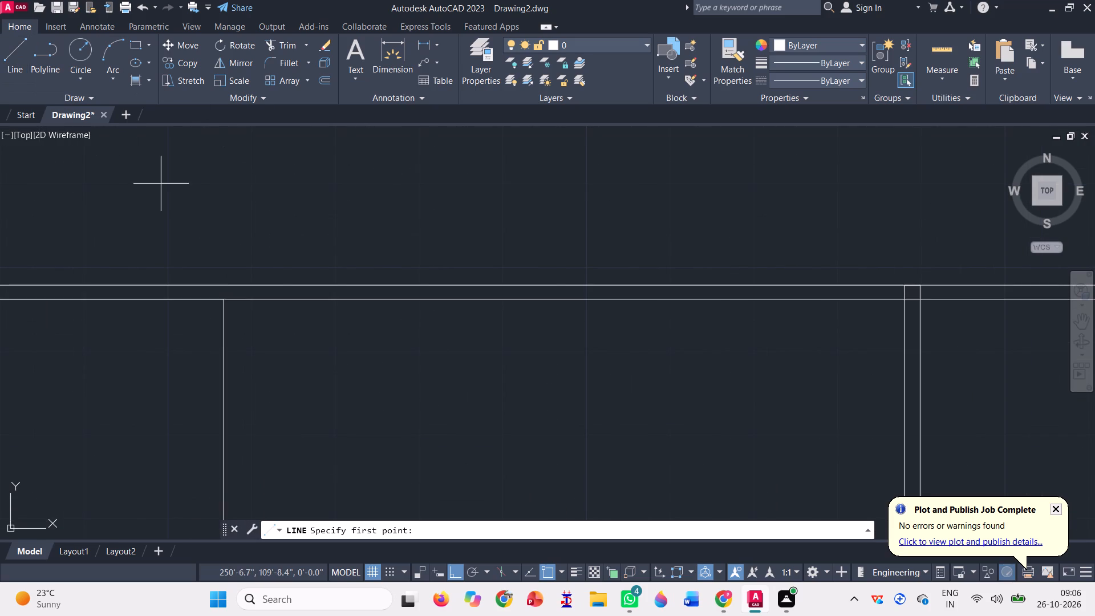
scroll(239, 305, up, 3)
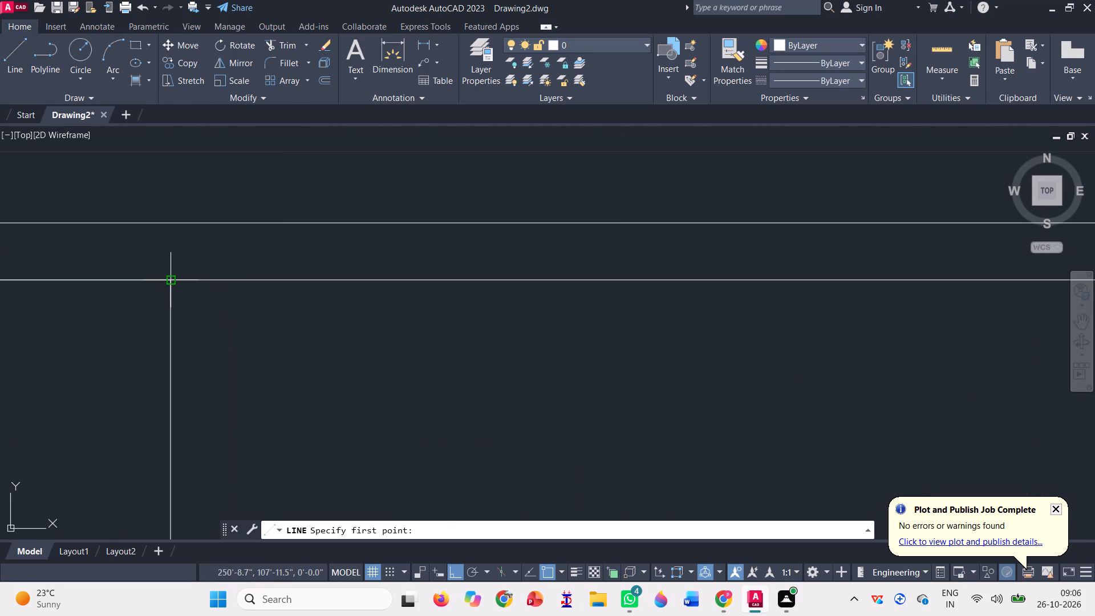
click(170, 279)
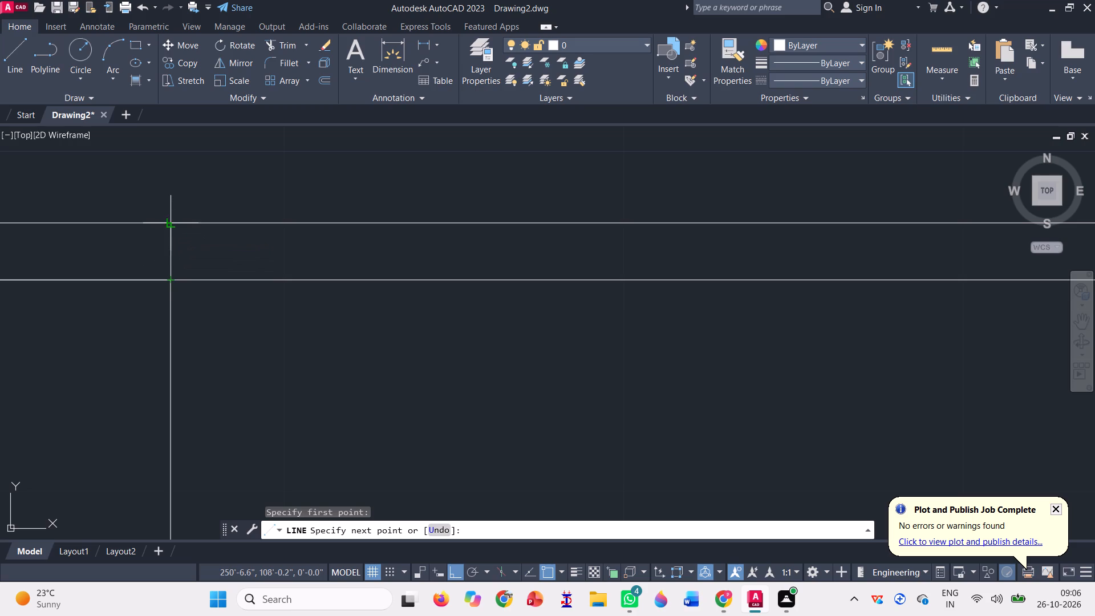
click(169, 225)
scroll(216, 319, down, 2)
scroll(201, 264, down, 1)
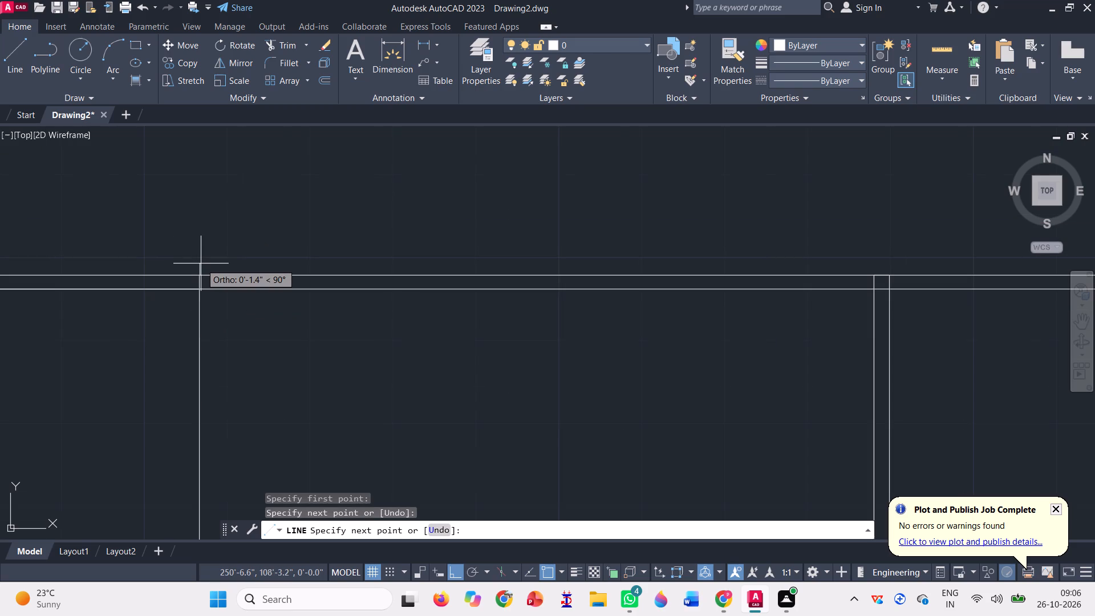
key(space)
scroll(201, 262, down, 1)
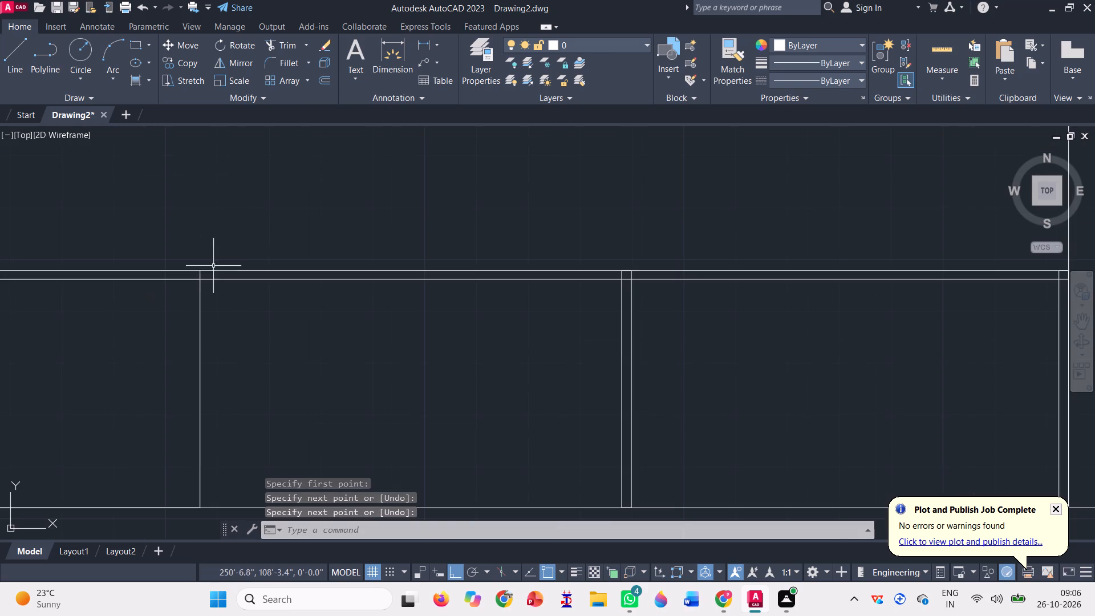
scroll(244, 280, down, 1)
scroll(327, 307, up, 1)
scroll(304, 352, down, 1)
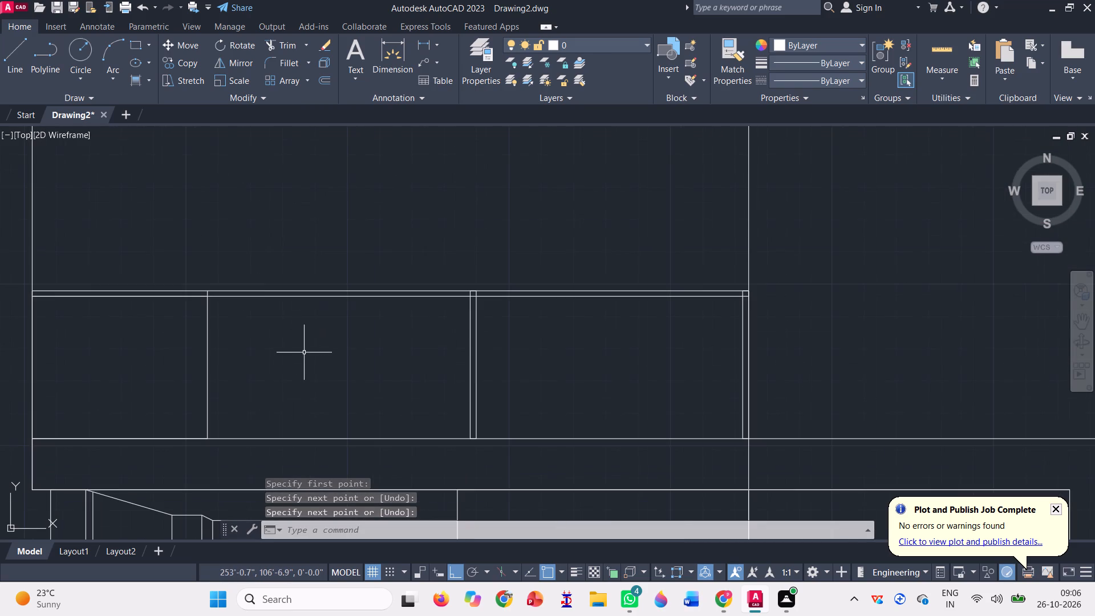
Draw a thin cap rectangle from the panel's inner upper corner to the outer vertical line, slightly taller than the rail.
click(136, 45)
scroll(209, 276, up, 3)
click(193, 358)
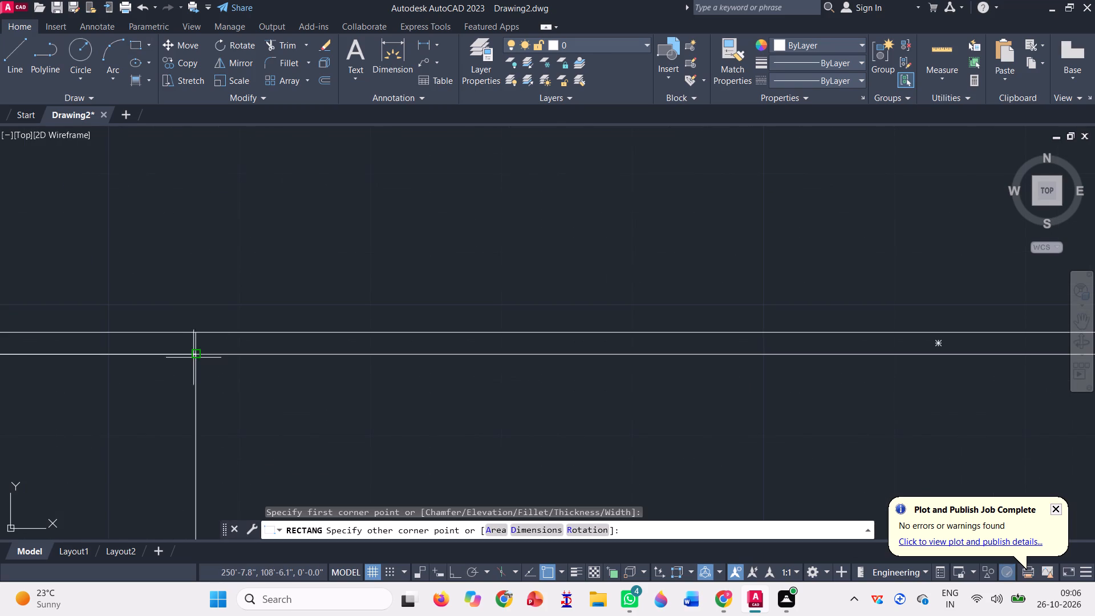
scroll(326, 376, down, 3)
scroll(116, 358, up, 2)
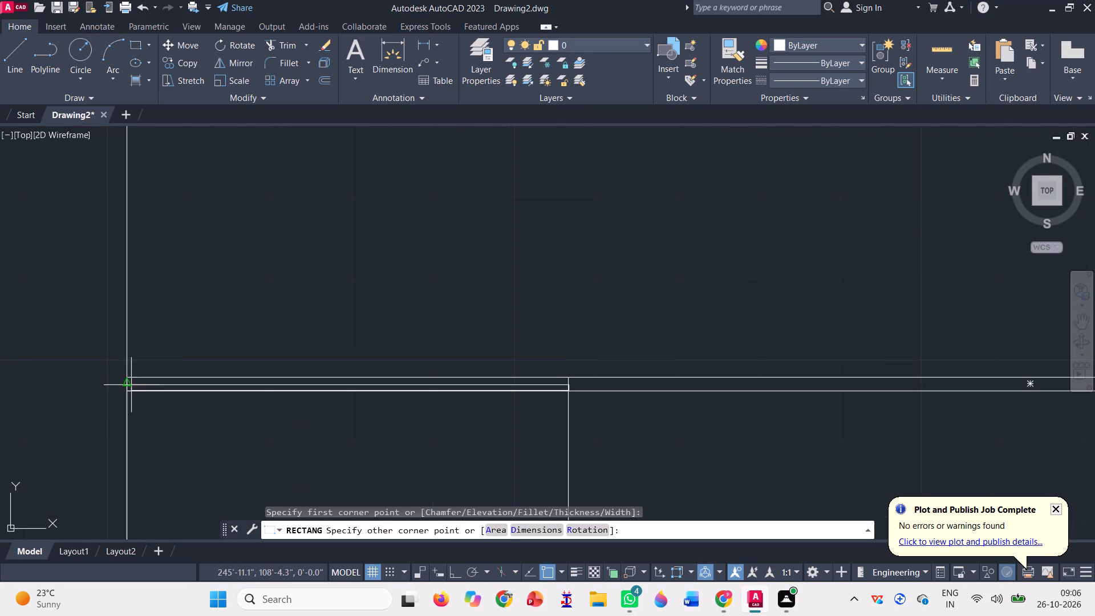
scroll(133, 385, up, 3)
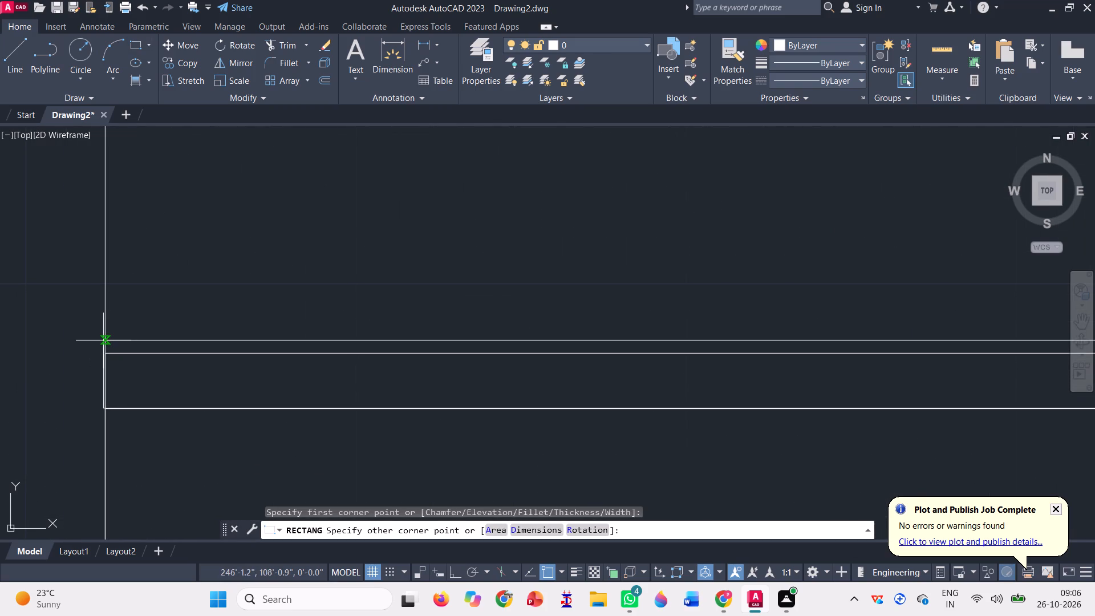
click(107, 339)
scroll(71, 365, down, 2)
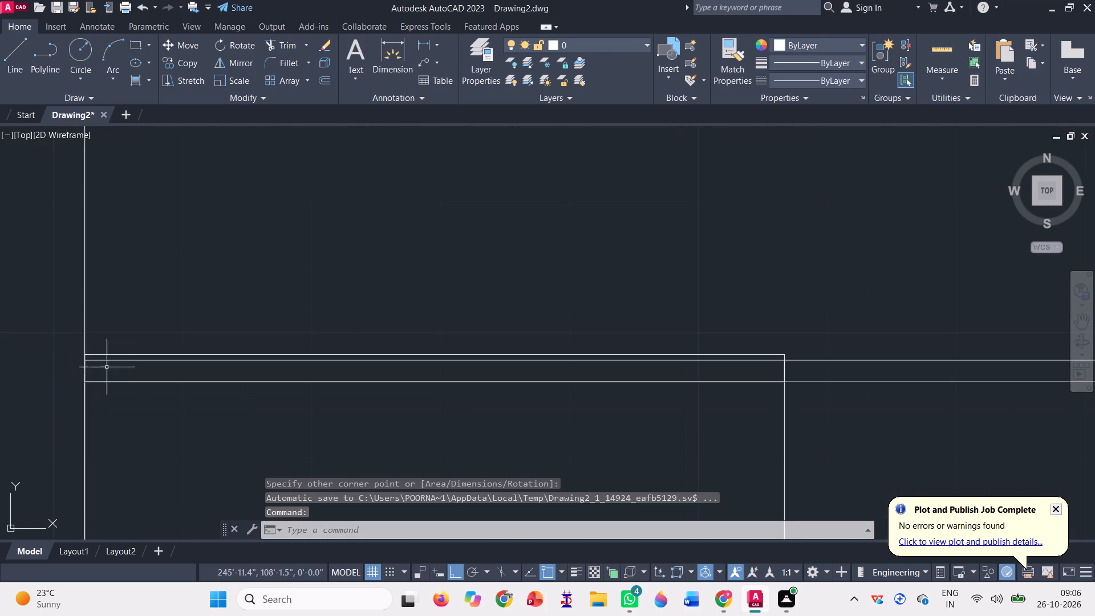
Trim the rail's top line where it runs inside the thin cap rectangle.
click(289, 51)
click(240, 364)
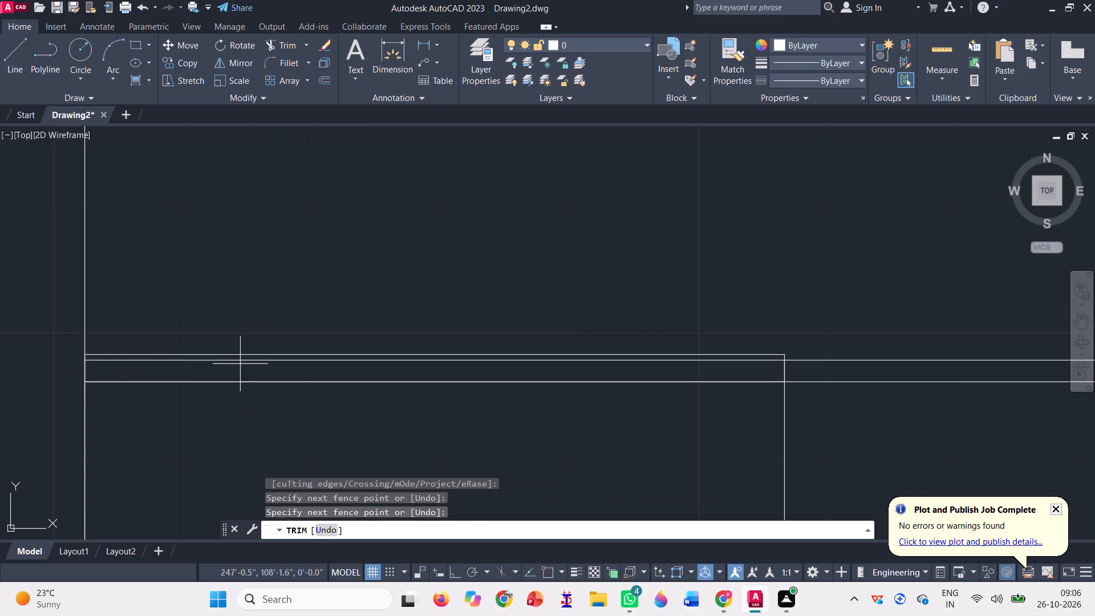
click(245, 357)
scroll(796, 372, up, 2)
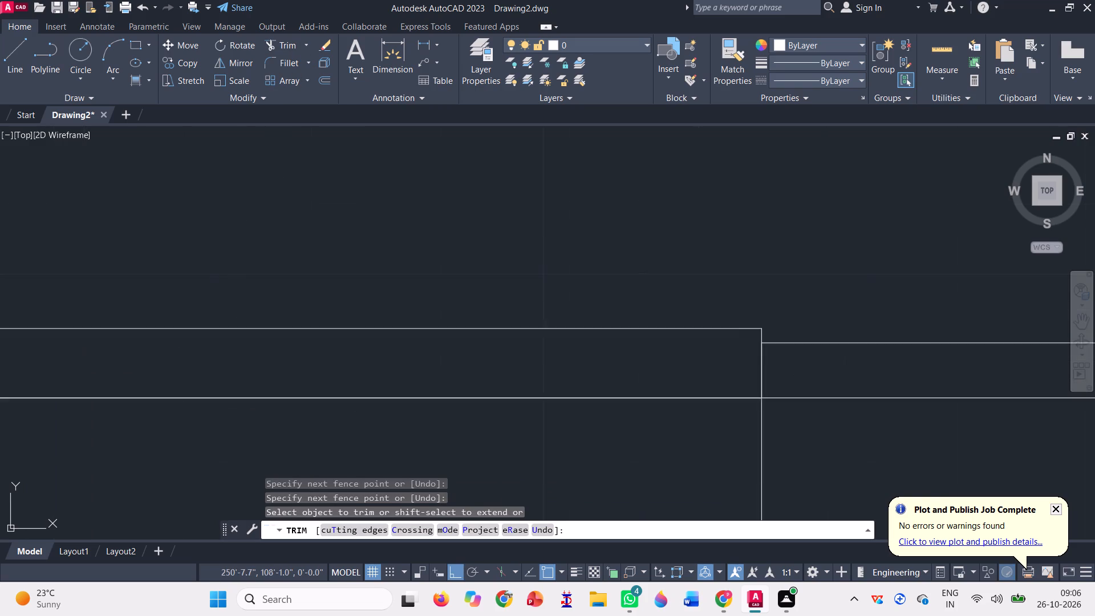
scroll(796, 372, up, 1)
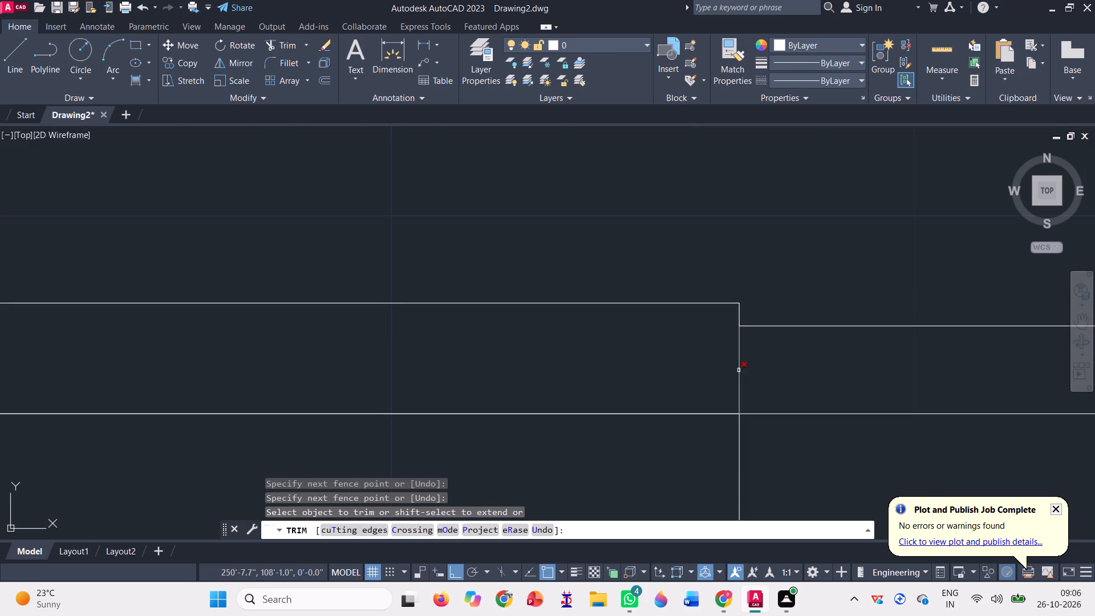
scroll(505, 383, down, 2)
key(Escape)
Move the cap rectangle straight up, clear of the rail and panel.
click(456, 369)
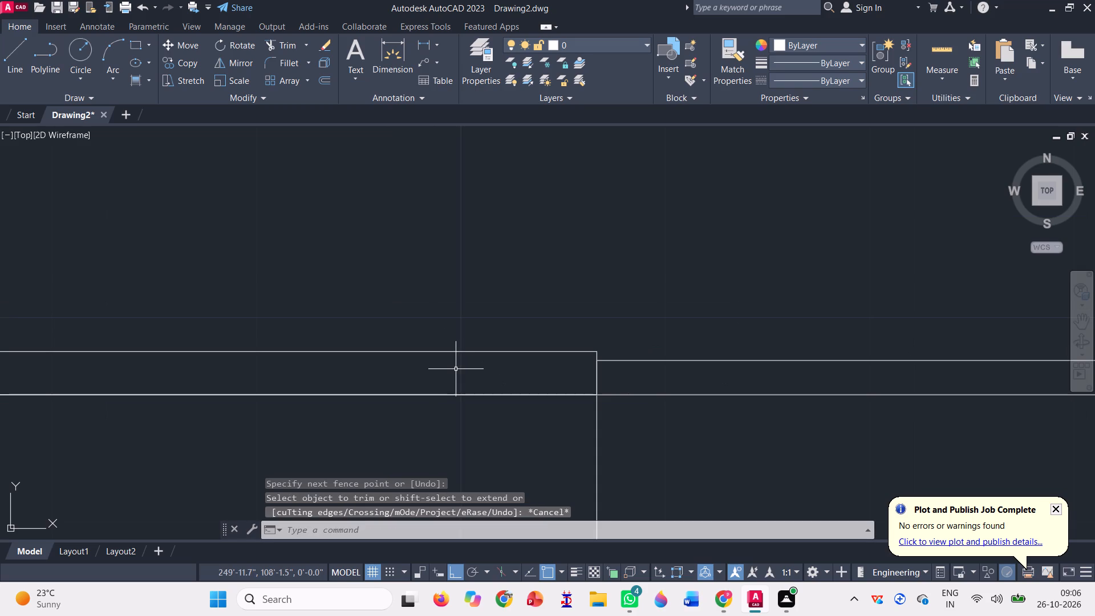
click(400, 315)
text(m)
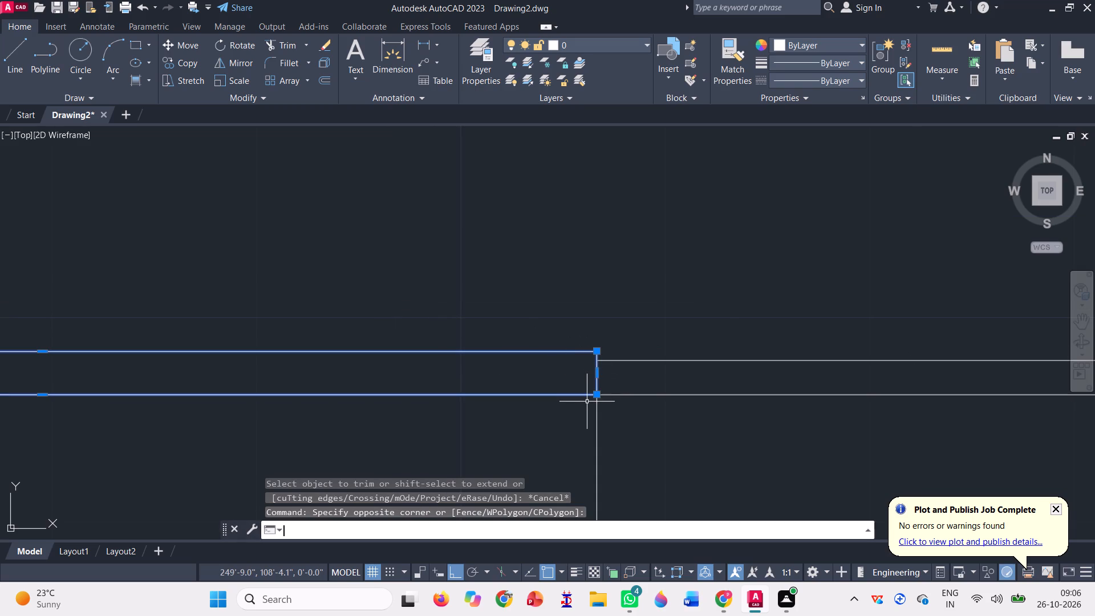
key(space)
click(581, 392)
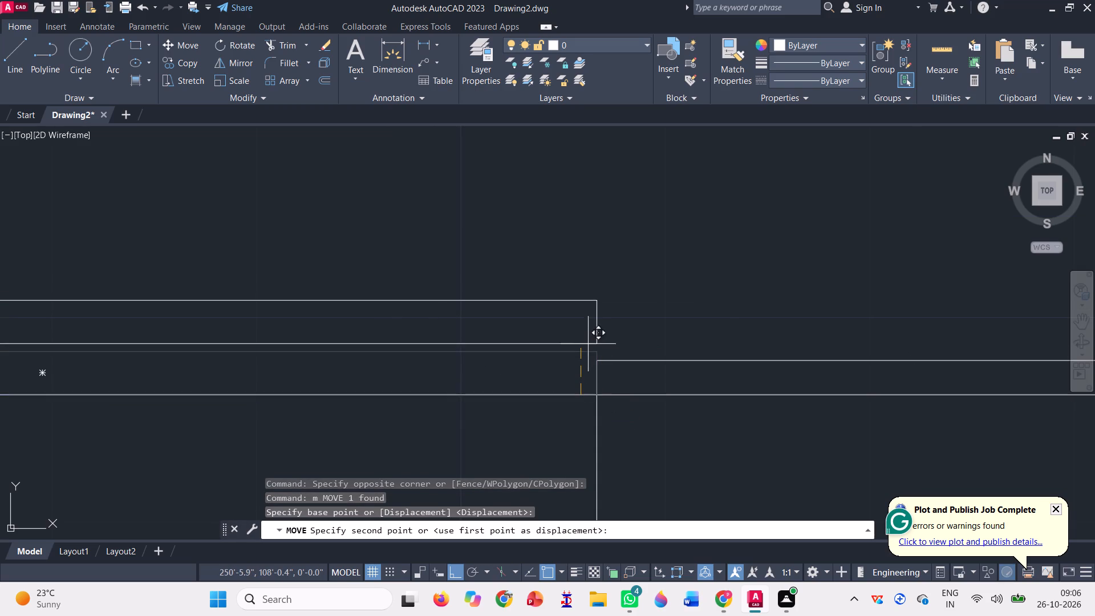
click(588, 315)
scroll(543, 419, down, 2)
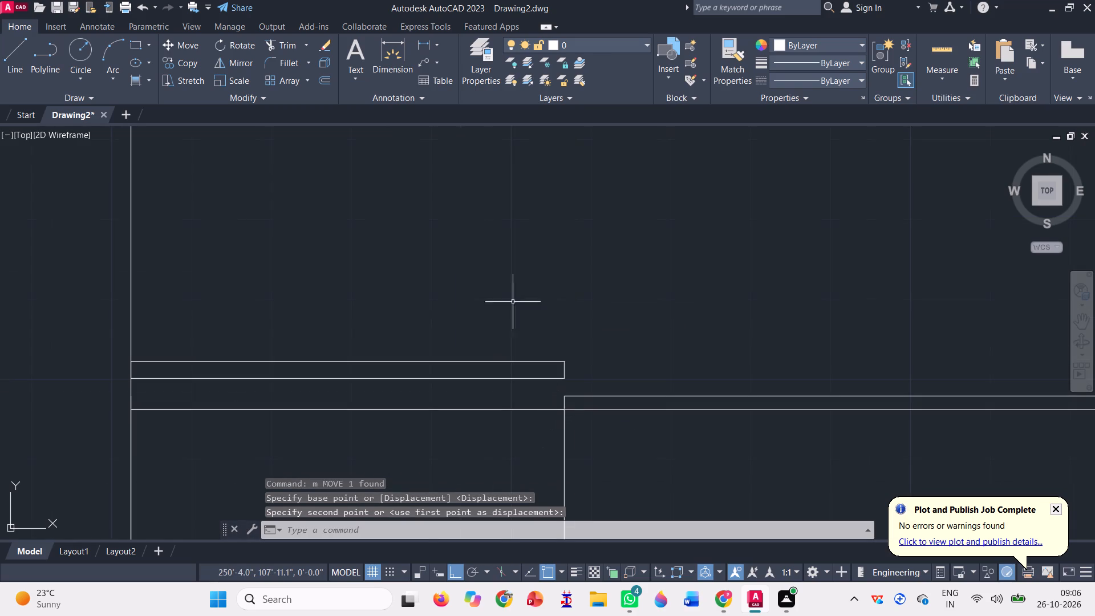
Trim away the short vertical line across the rail's thickness above the panel's inner corner.
click(288, 46)
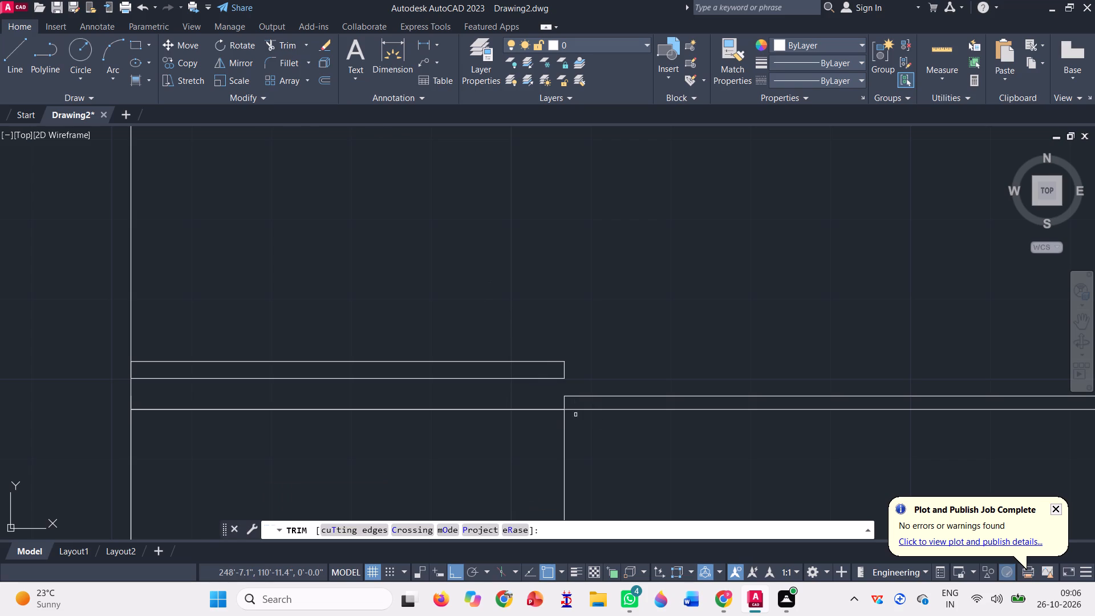
scroll(575, 413, up, 3)
click(522, 377)
scroll(517, 390, down, 2)
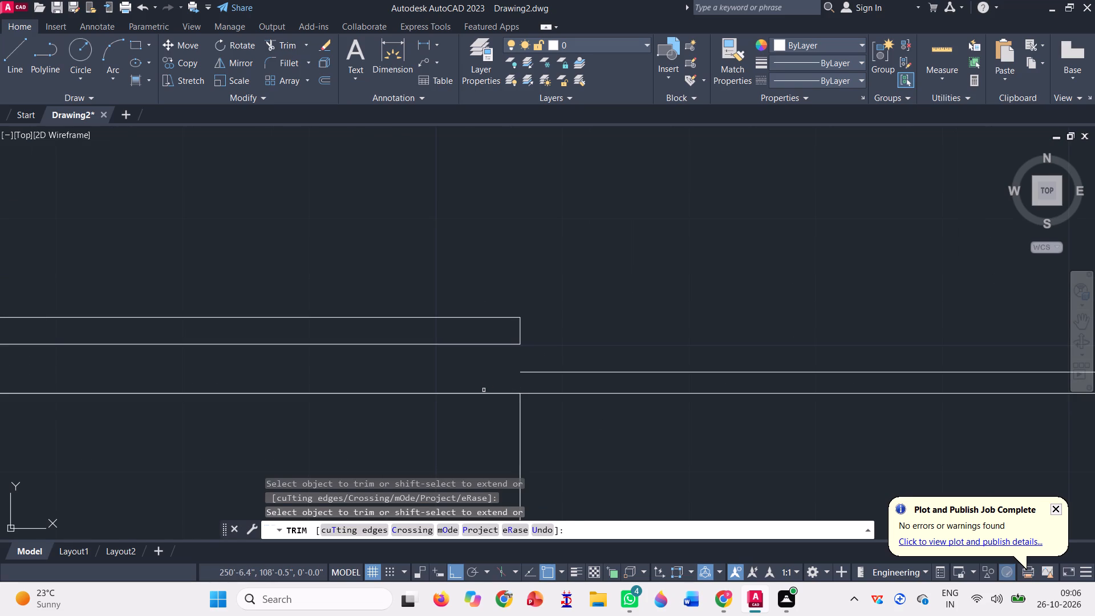
key(Escape)
Move the cap rectangle straight down so its inner lower corner meets the panel's inner upper corner.
click(478, 355)
click(405, 291)
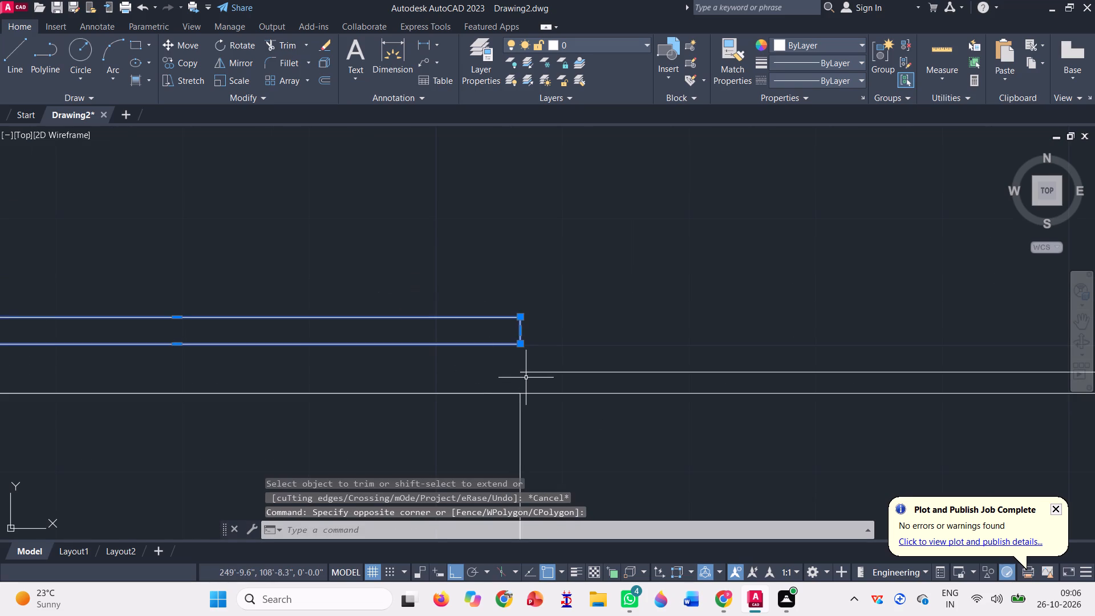
text(m)
key(space)
scroll(520, 352, up, 1)
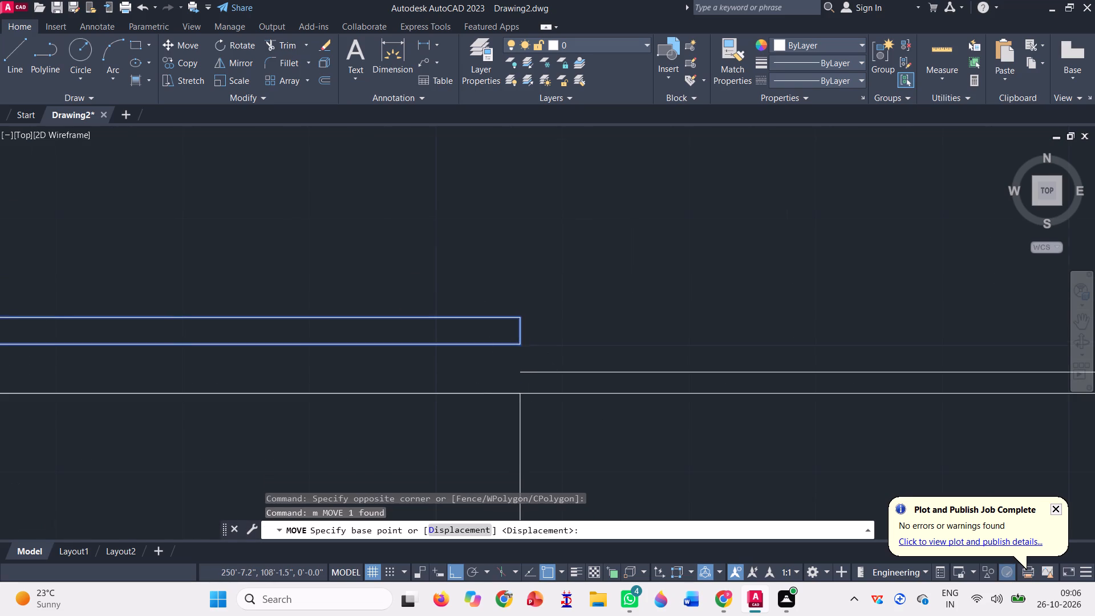
scroll(520, 352, up, 1)
click(510, 331)
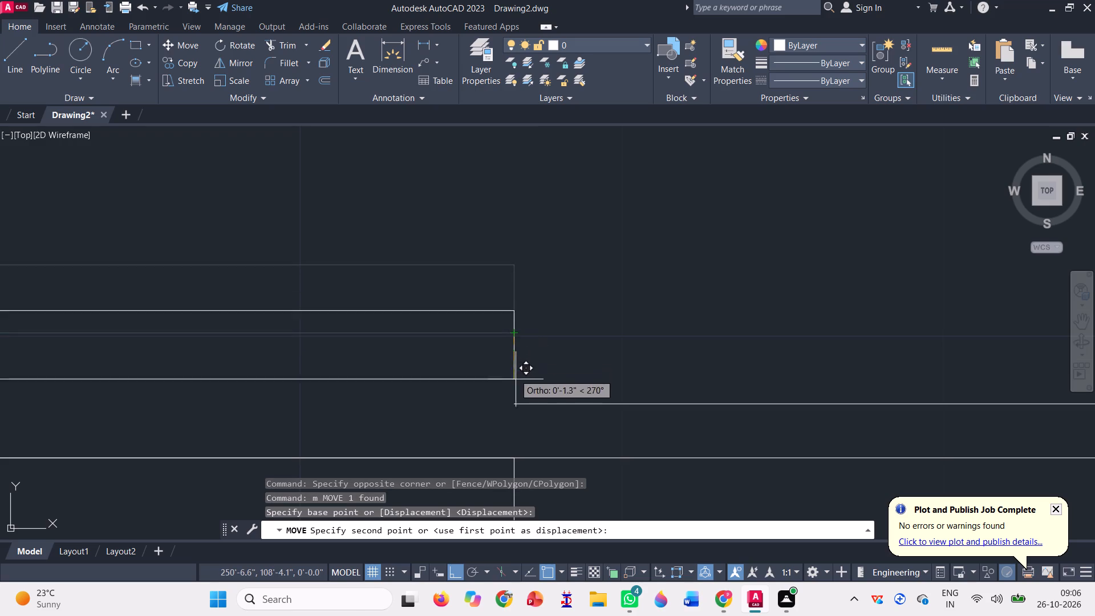
click(510, 458)
Draw a vertical line from the projecting frame's top edge up past the upper railing, ending just below the double band.
scroll(467, 459, down, 4)
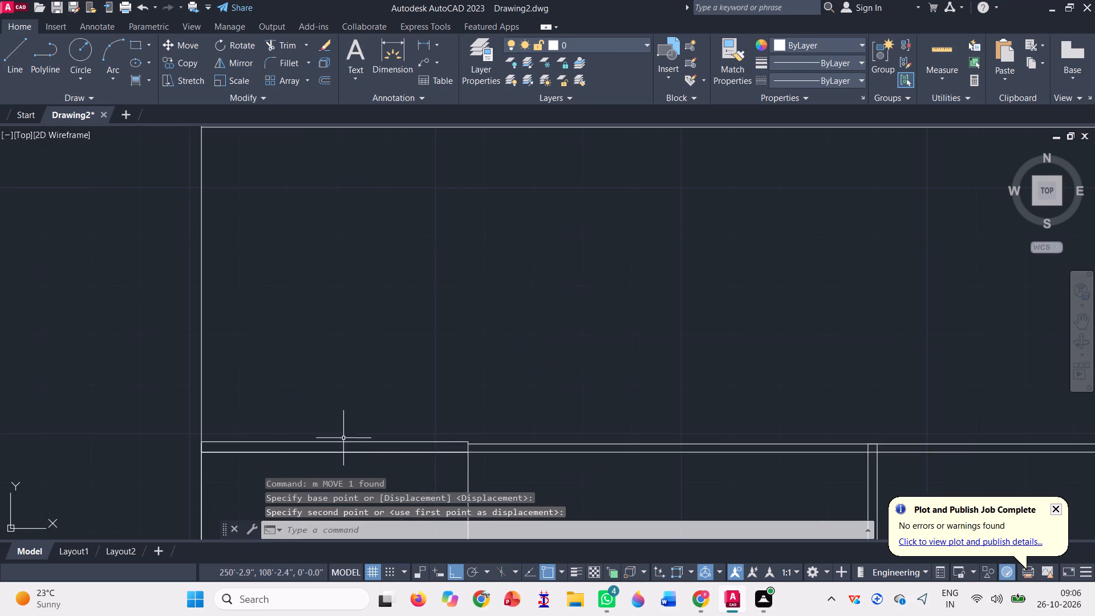
scroll(330, 433, down, 1)
scroll(248, 402, down, 1)
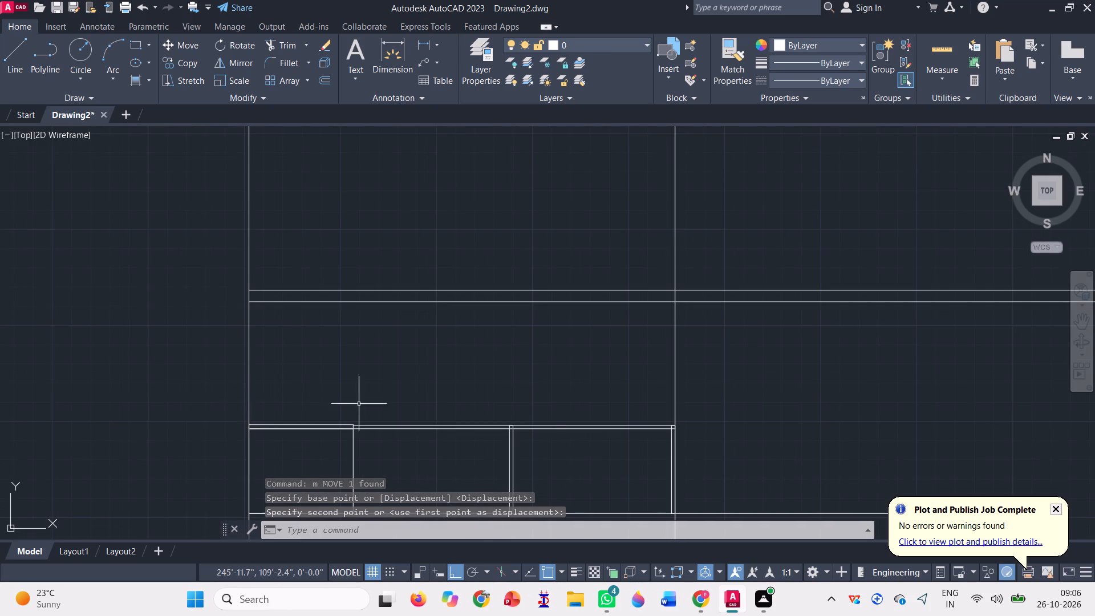
scroll(647, 457, up, 1)
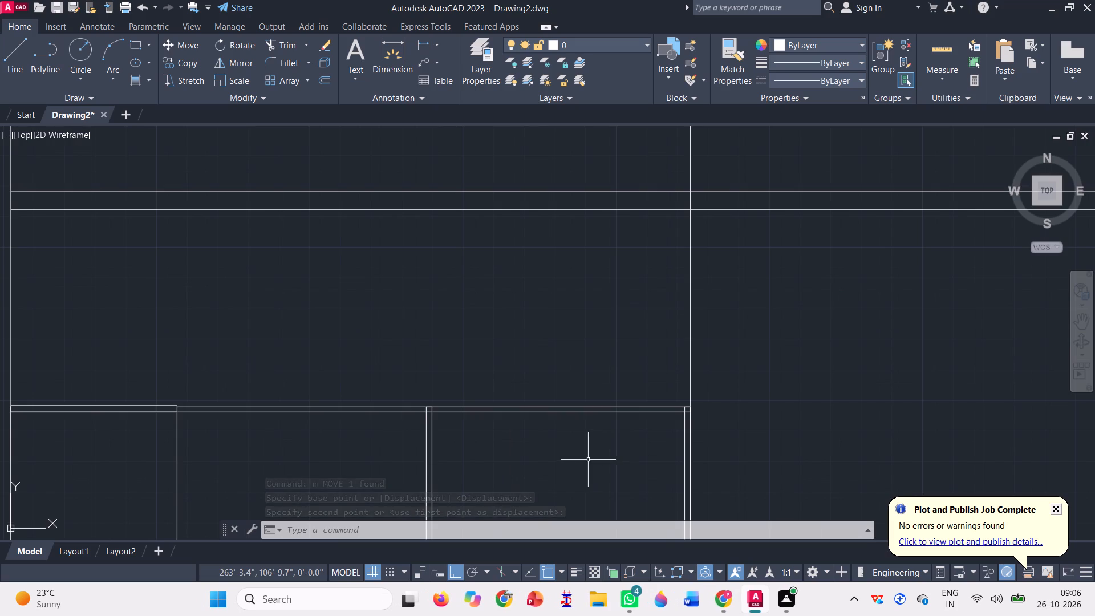
scroll(432, 385, down, 2)
scroll(578, 328, up, 1)
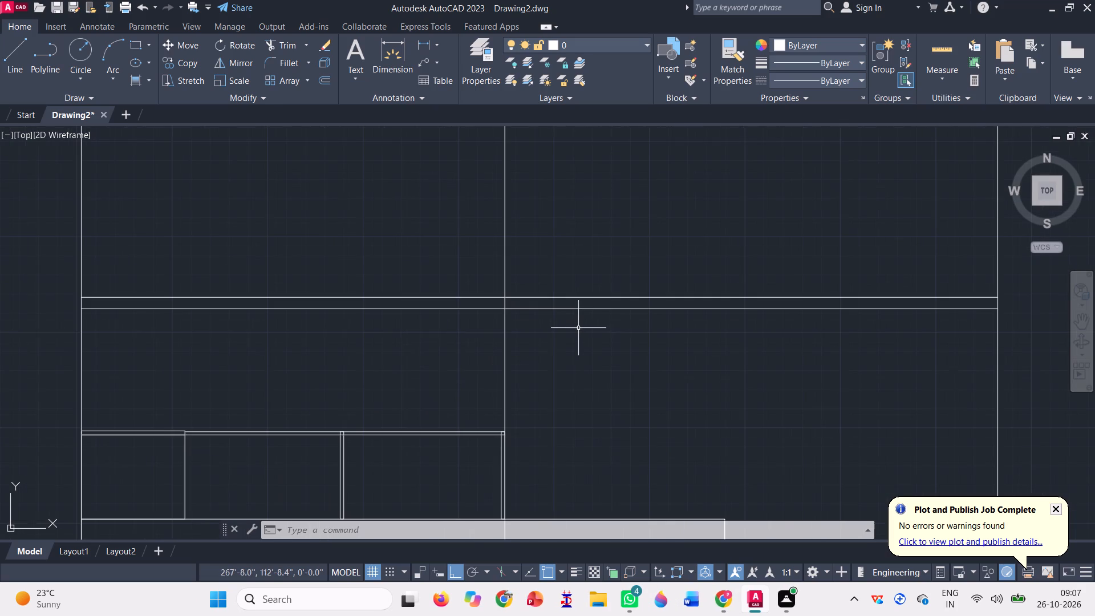
click(19, 48)
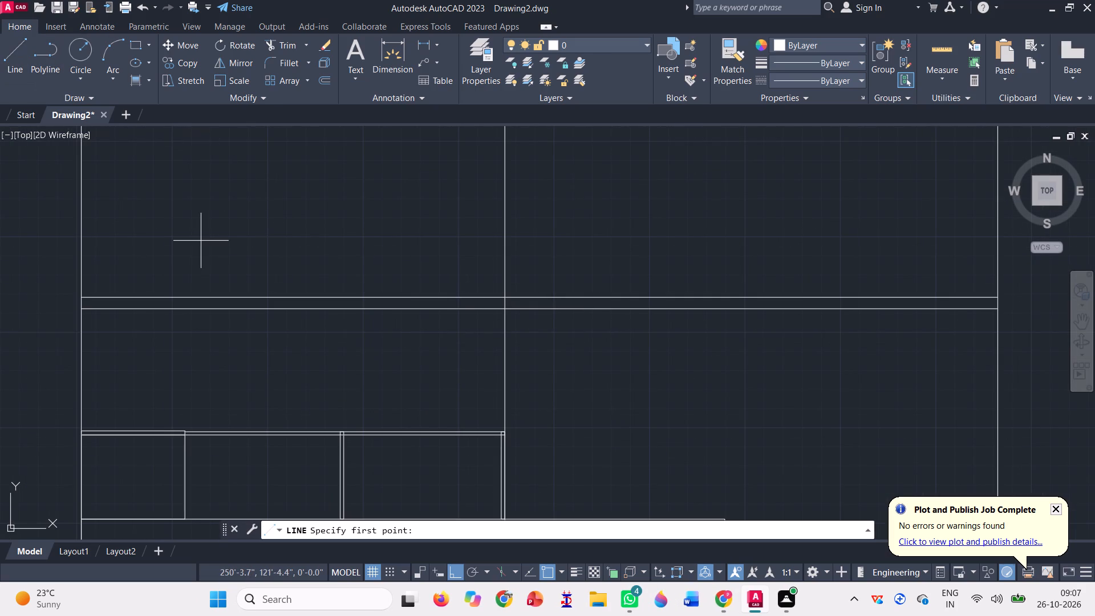
scroll(374, 419, down, 1)
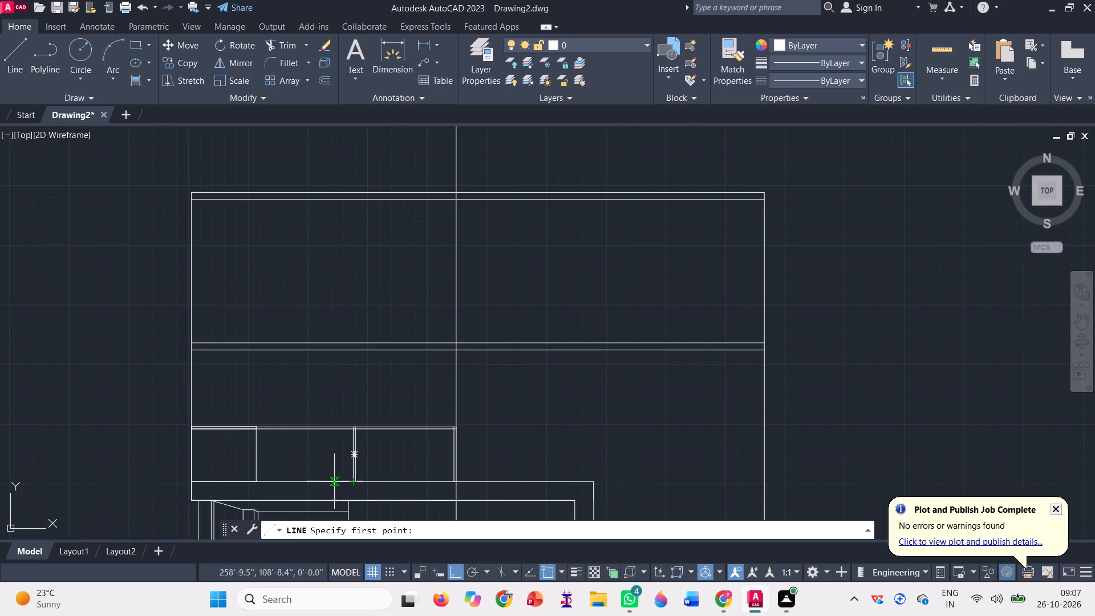
click(332, 479)
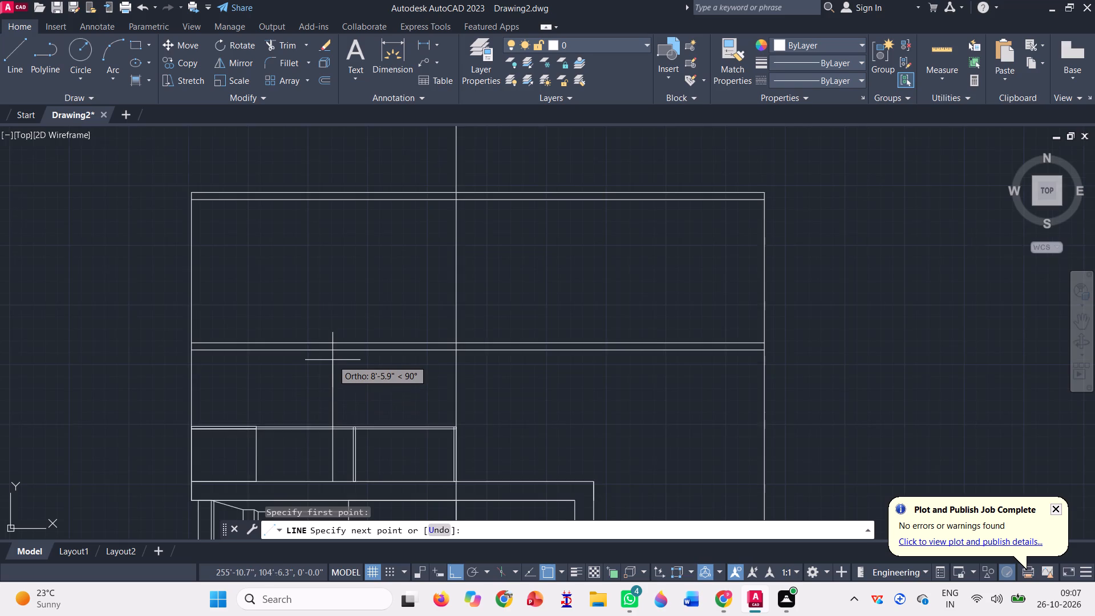
scroll(334, 360, up, 2)
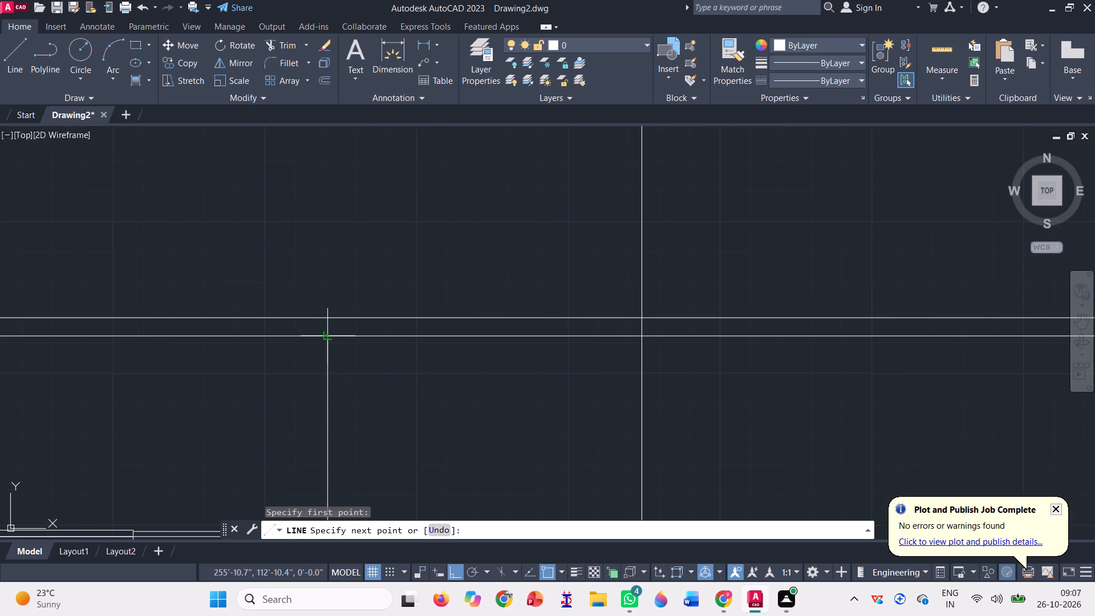
click(327, 380)
scroll(319, 323, down, 2)
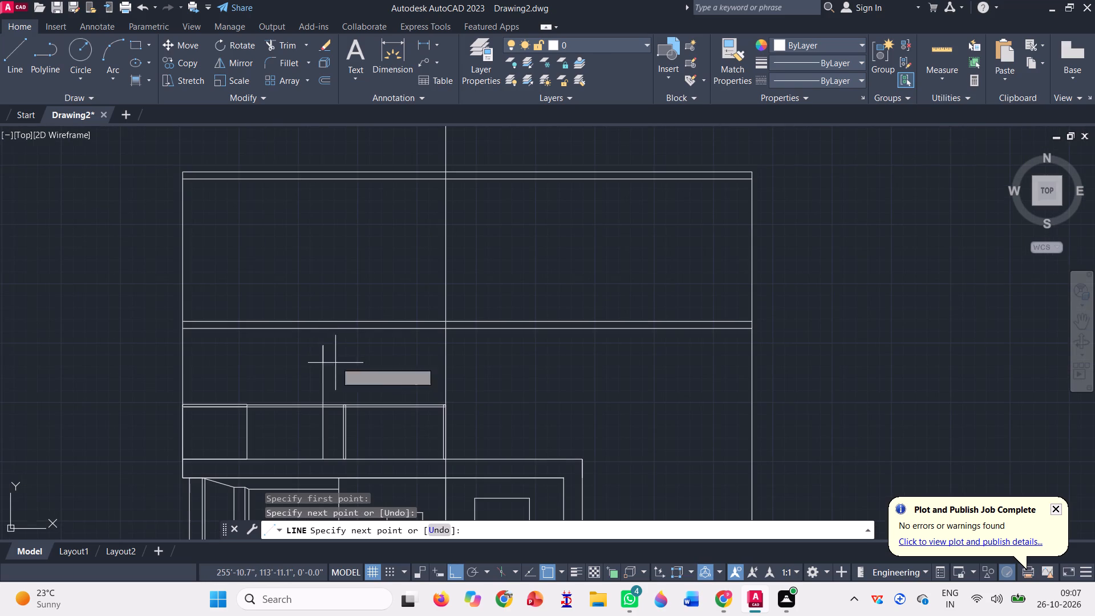
Continue the line with ortho off, slanting outward to the band's lower line and straight up to its upper line.
key(F8)
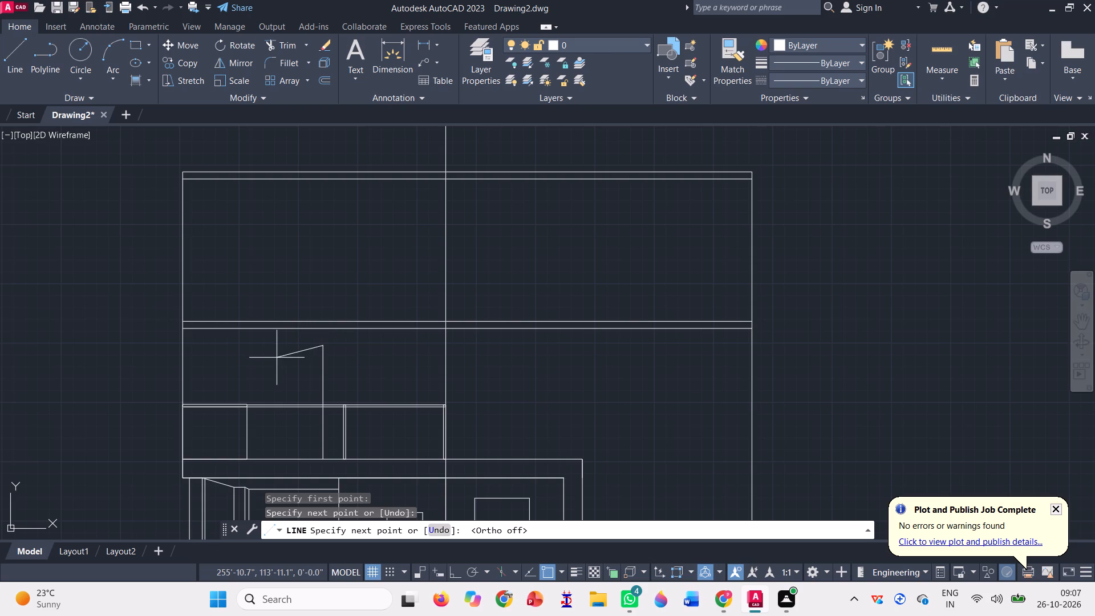
scroll(281, 348, up, 2)
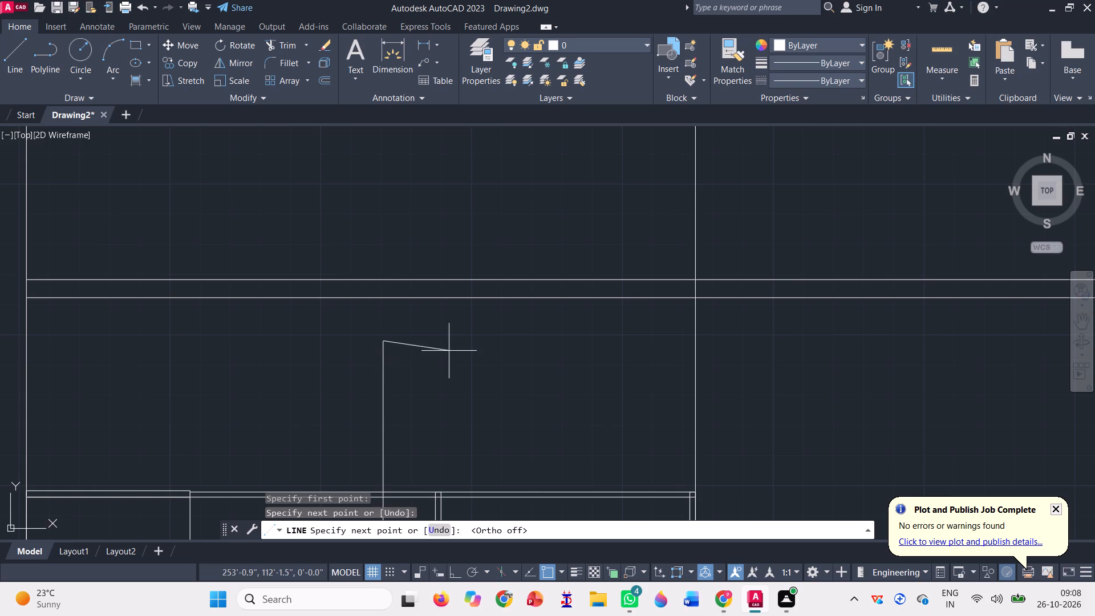
scroll(453, 340, down, 1)
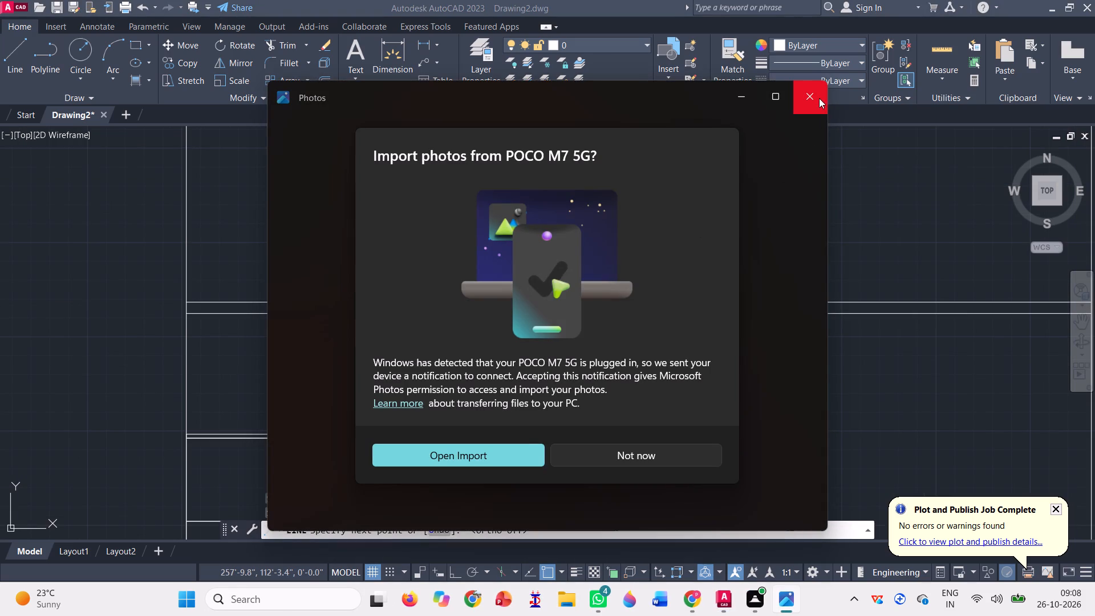
click(819, 98)
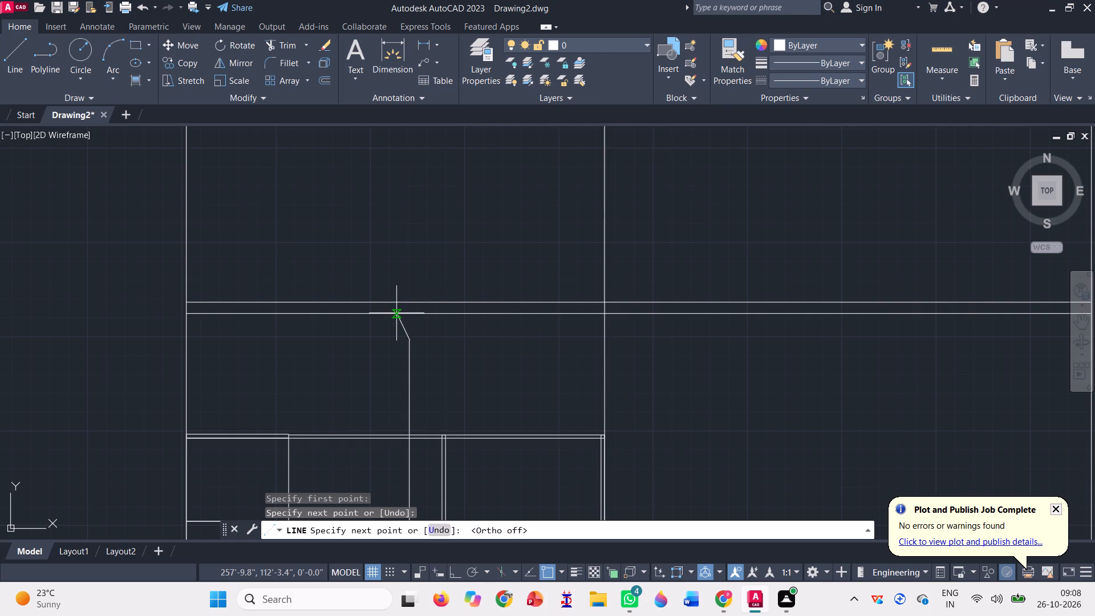
click(396, 311)
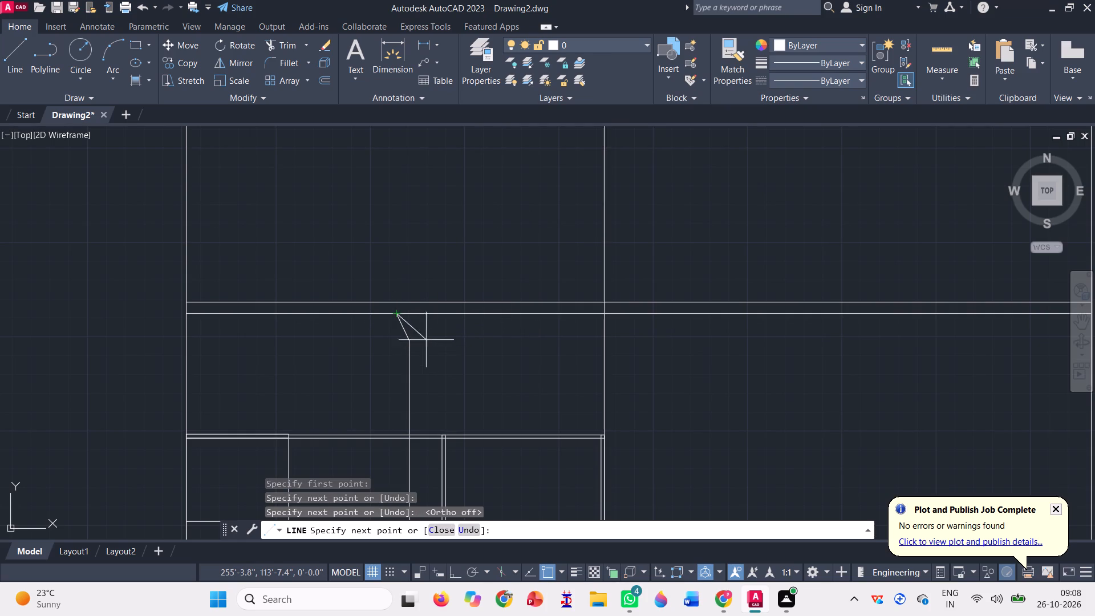
scroll(399, 303, up, 2)
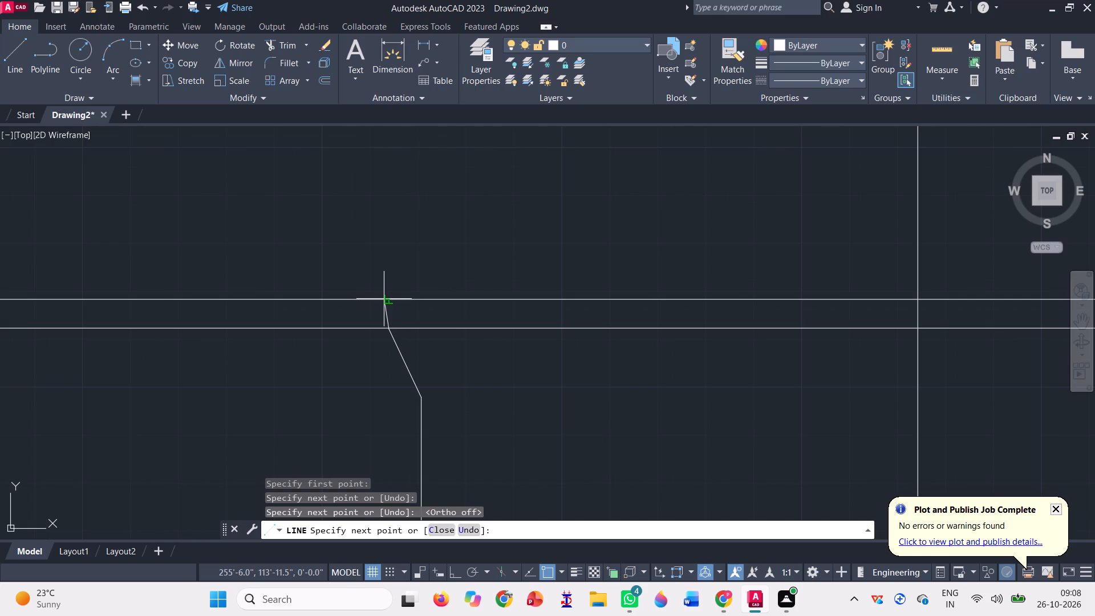
click(390, 301)
scroll(288, 340, down, 1)
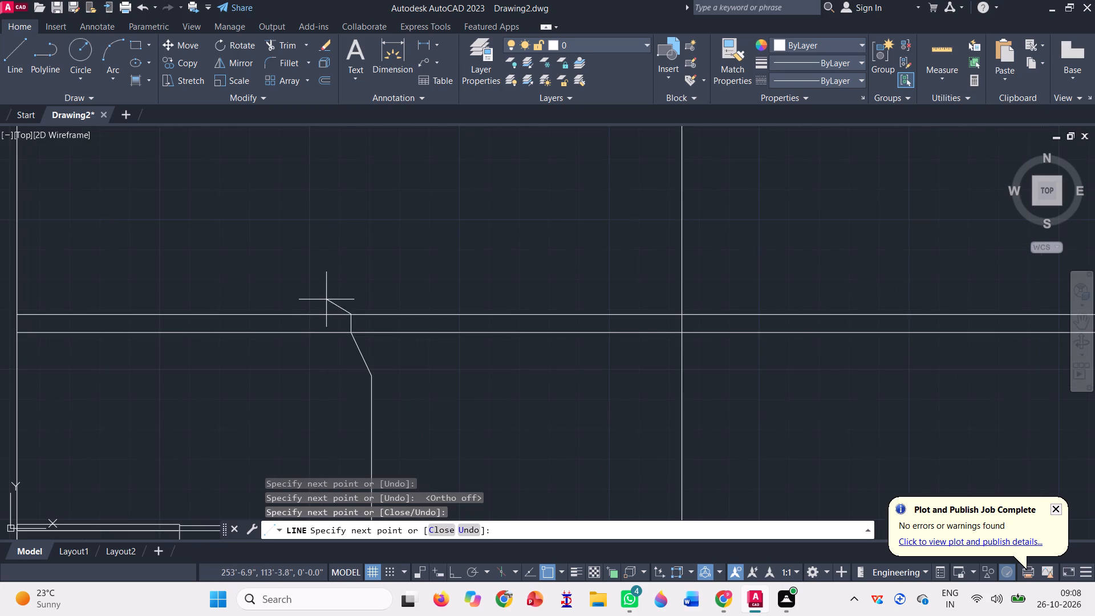
key(space)
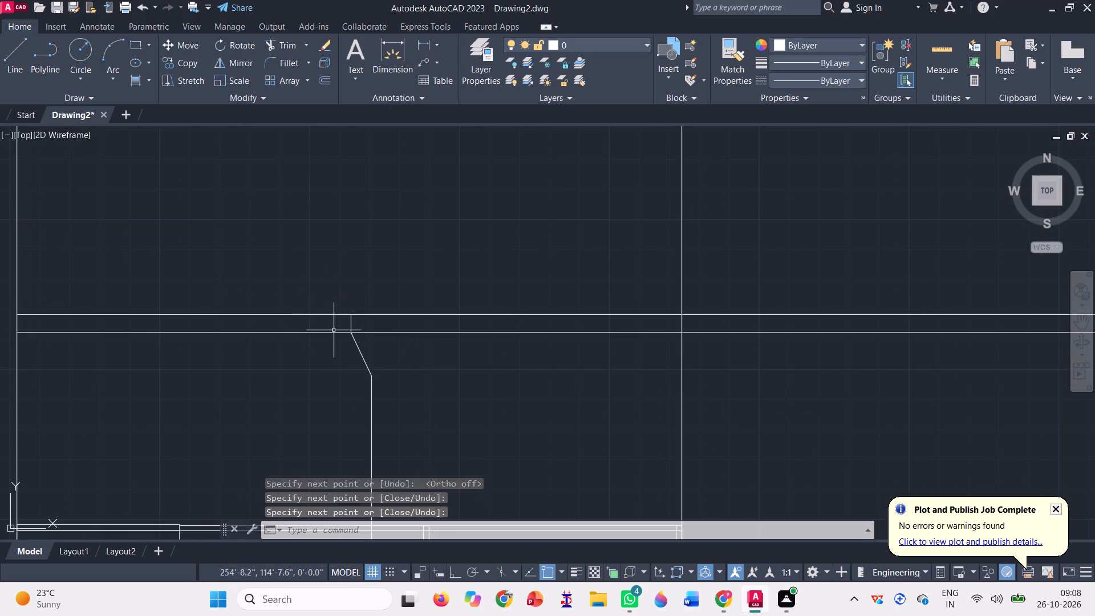
Trim away the left outline edge between railing and band, and both band lines left of the short end line.
scroll(339, 349, down, 2)
click(278, 37)
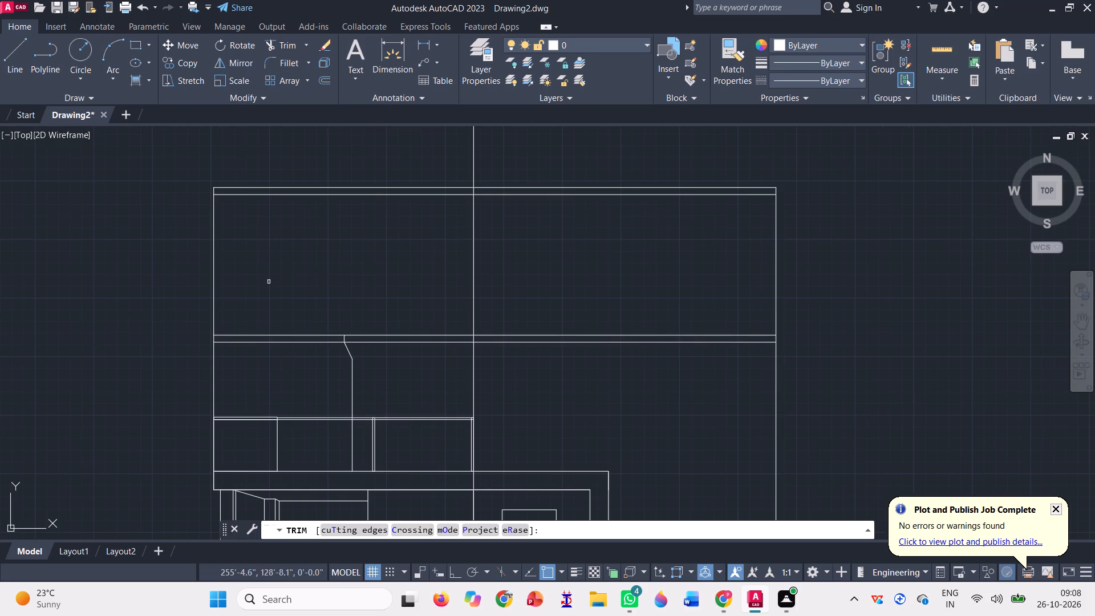
click(211, 371)
click(232, 366)
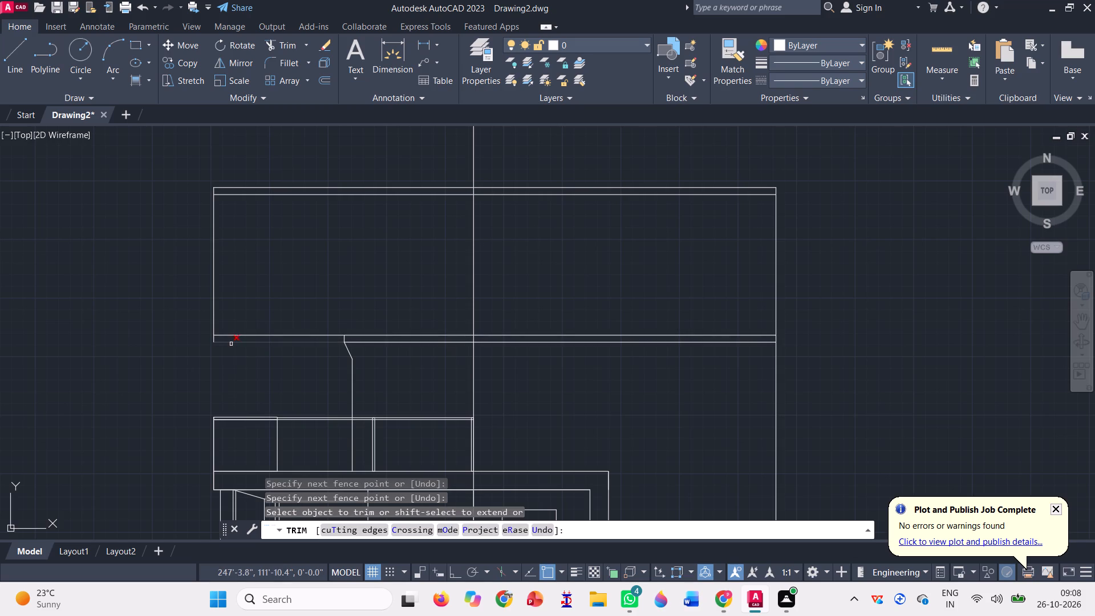
click(246, 355)
click(250, 317)
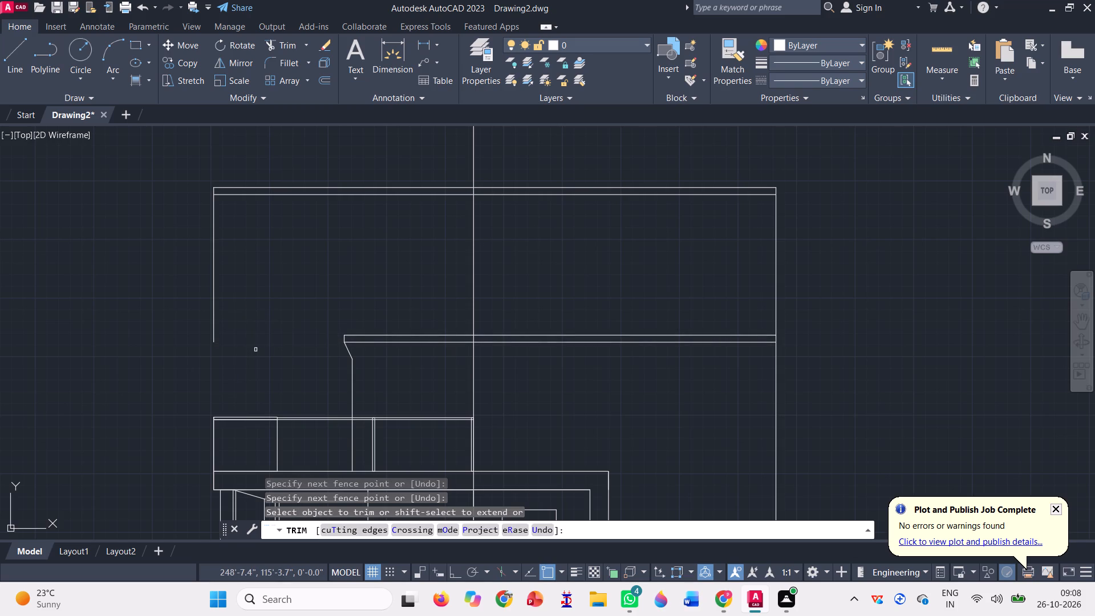
scroll(253, 351, down, 1)
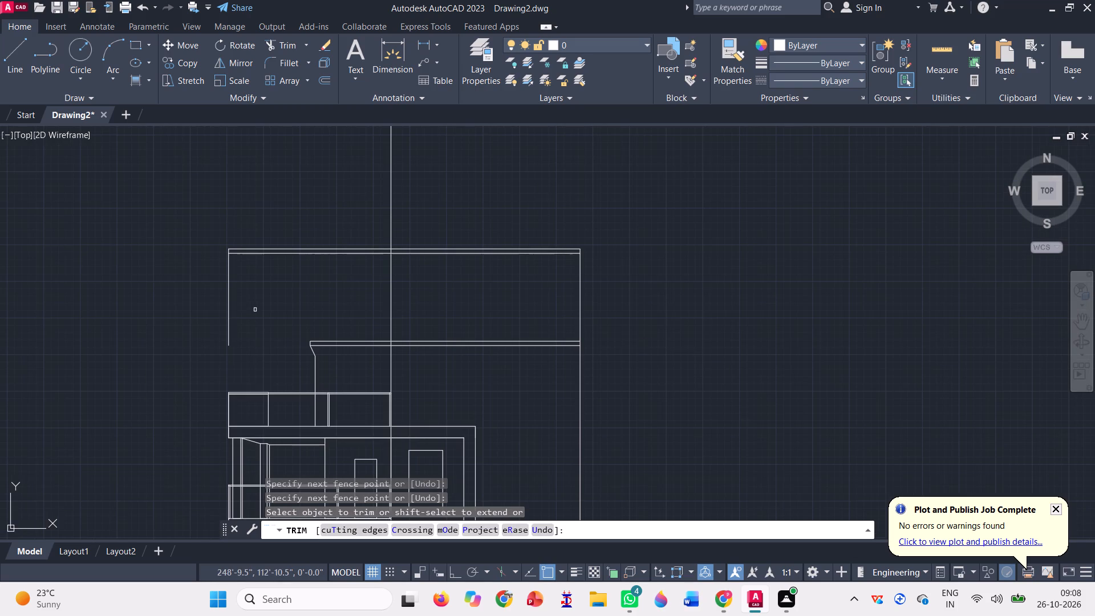
key(Escape)
Draw a horizontal line between the railing and the band, from the new vertical line to the tall vertical line.
scroll(328, 386, up, 2)
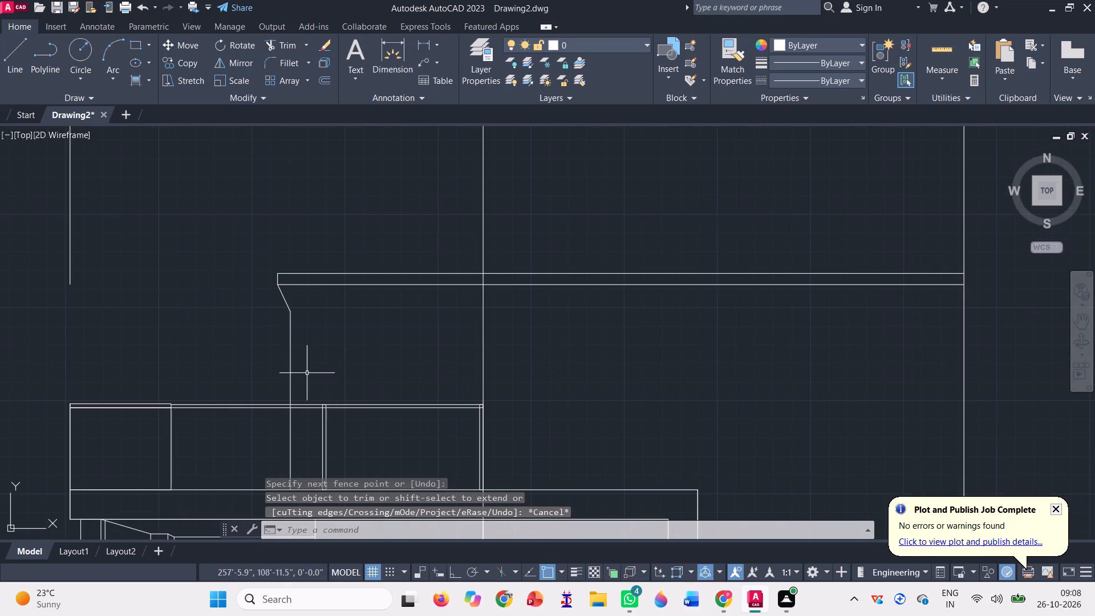
key(l)
key(Return)
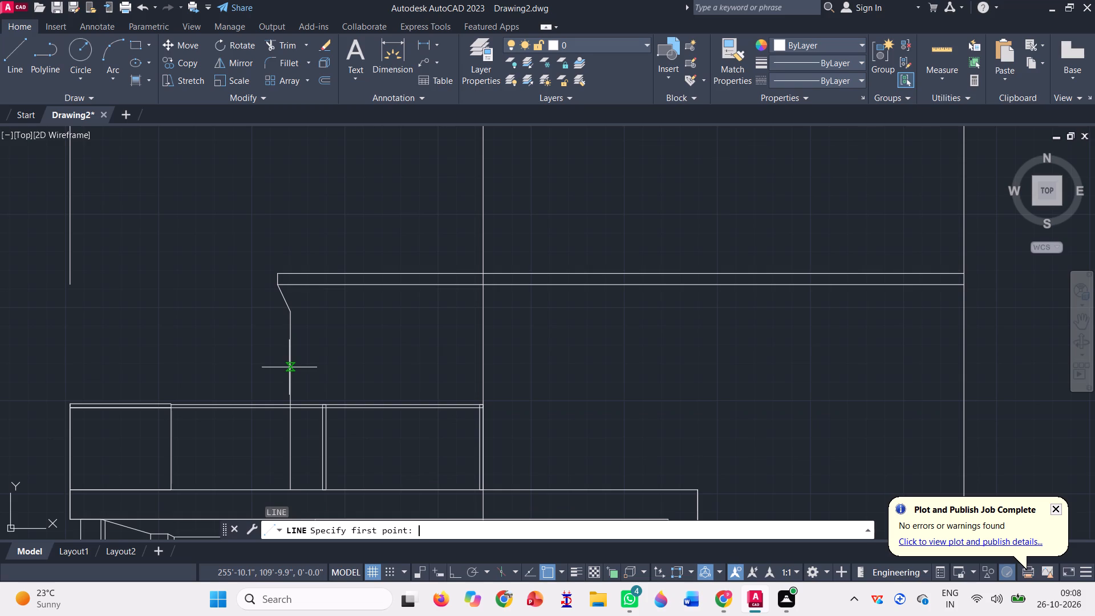
scroll(298, 386, up, 2)
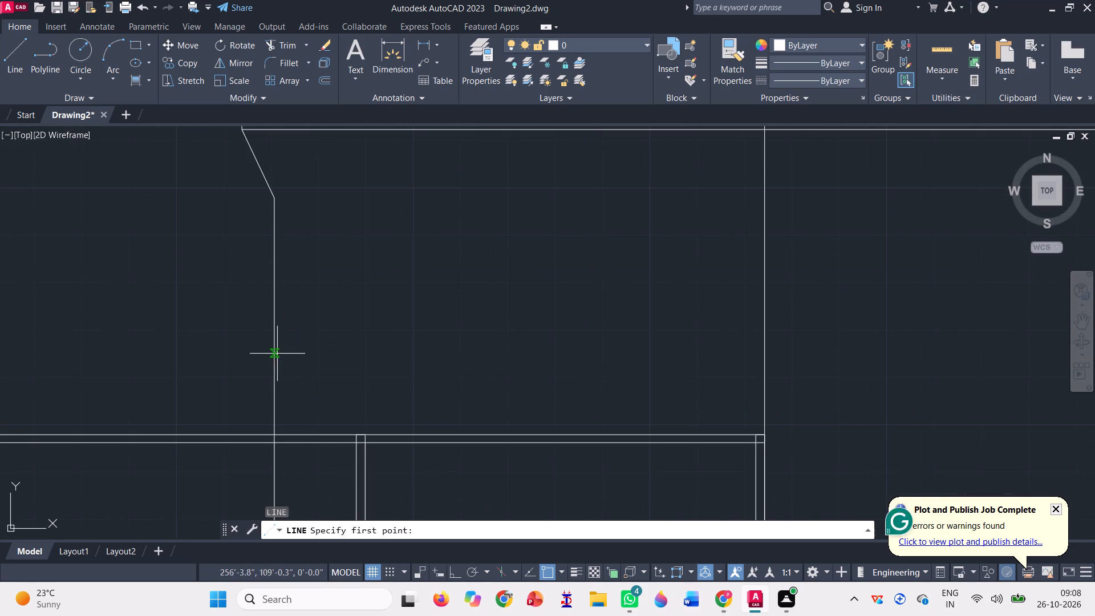
click(277, 343)
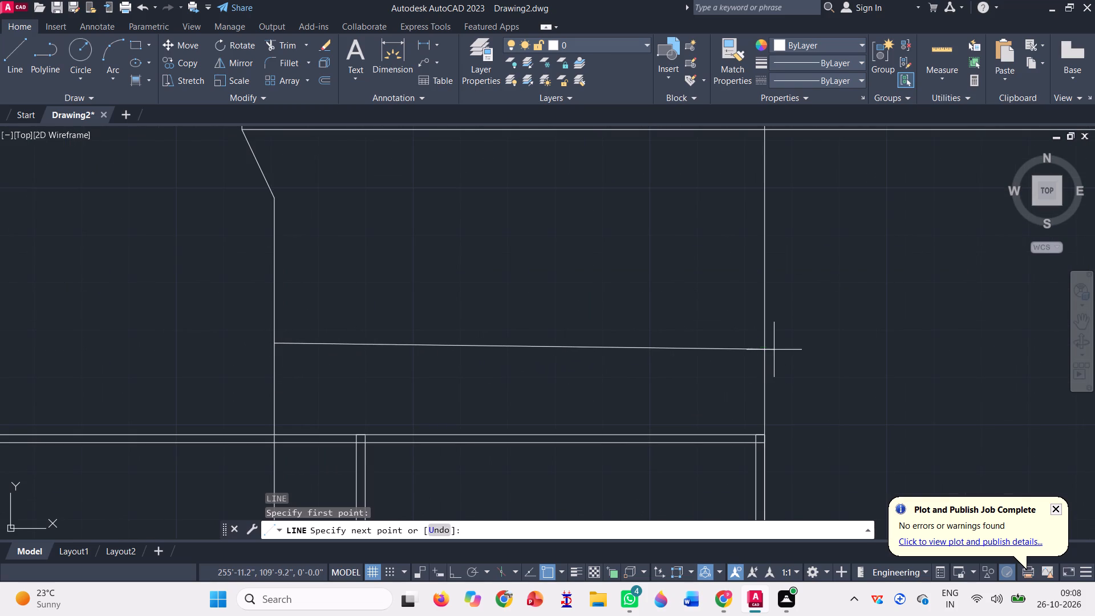
click(766, 341)
scroll(394, 394, down, 2)
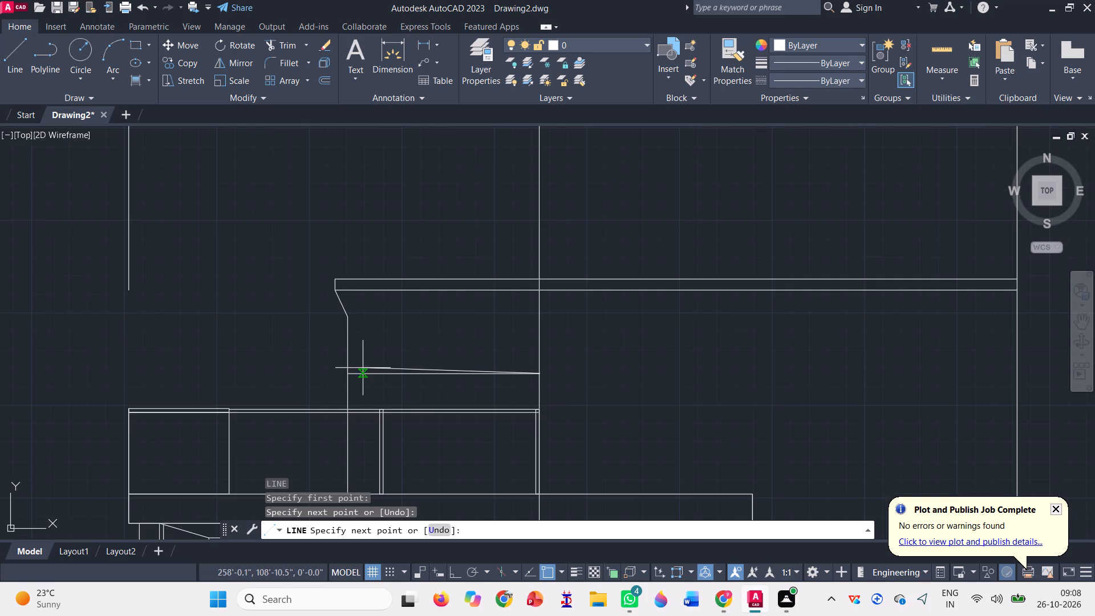
key(space)
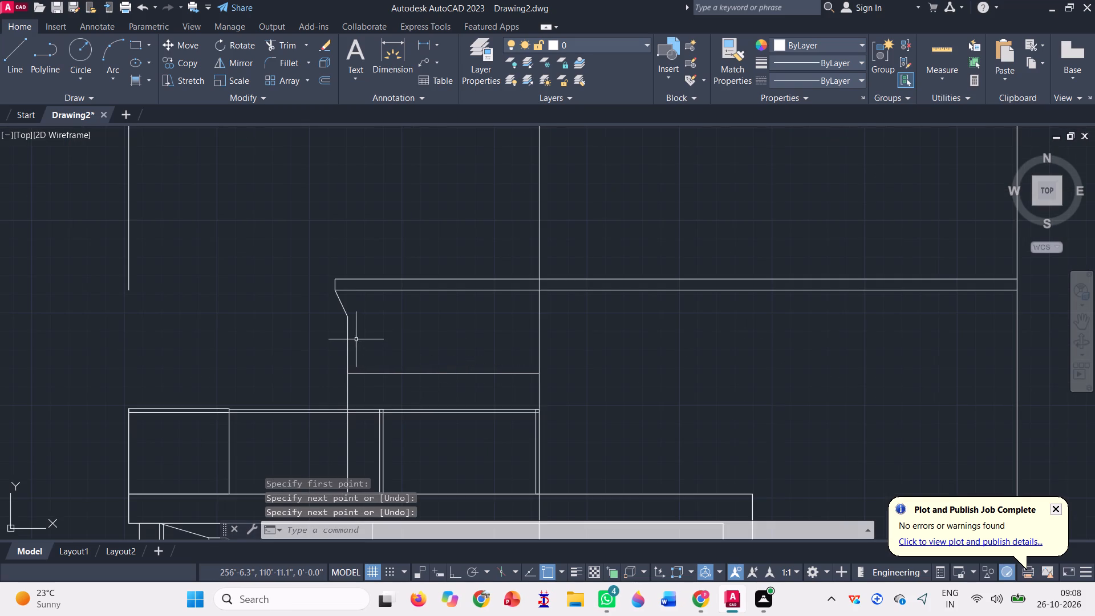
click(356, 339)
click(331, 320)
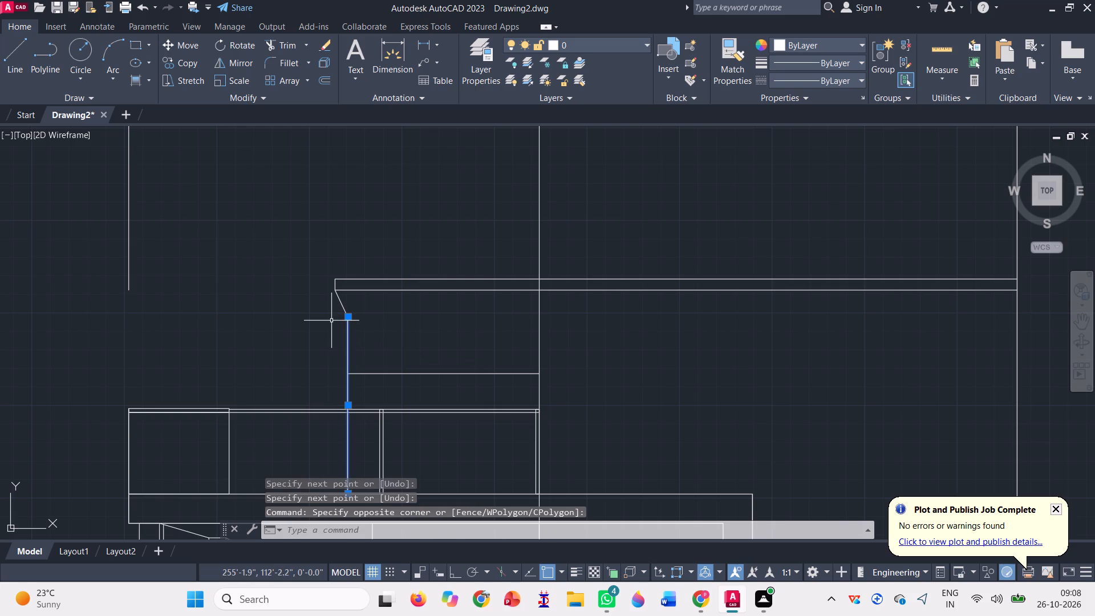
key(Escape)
Trim away the vertical line above the new horizontal line, together with the slanted segment below the band's end.
scroll(363, 321, up, 2)
click(291, 43)
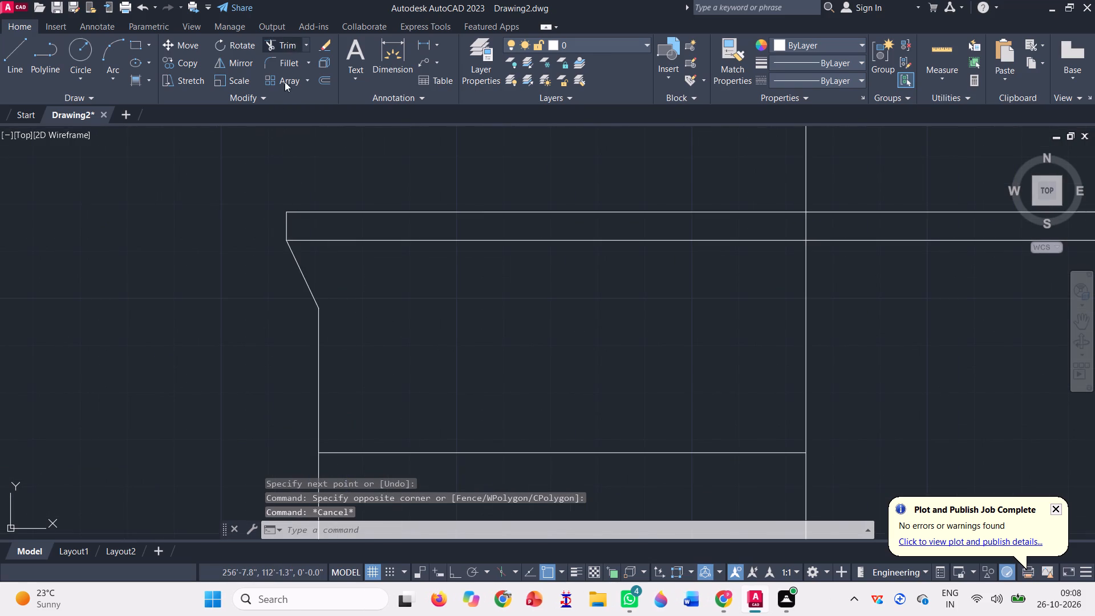
click(321, 348)
click(316, 293)
click(287, 292)
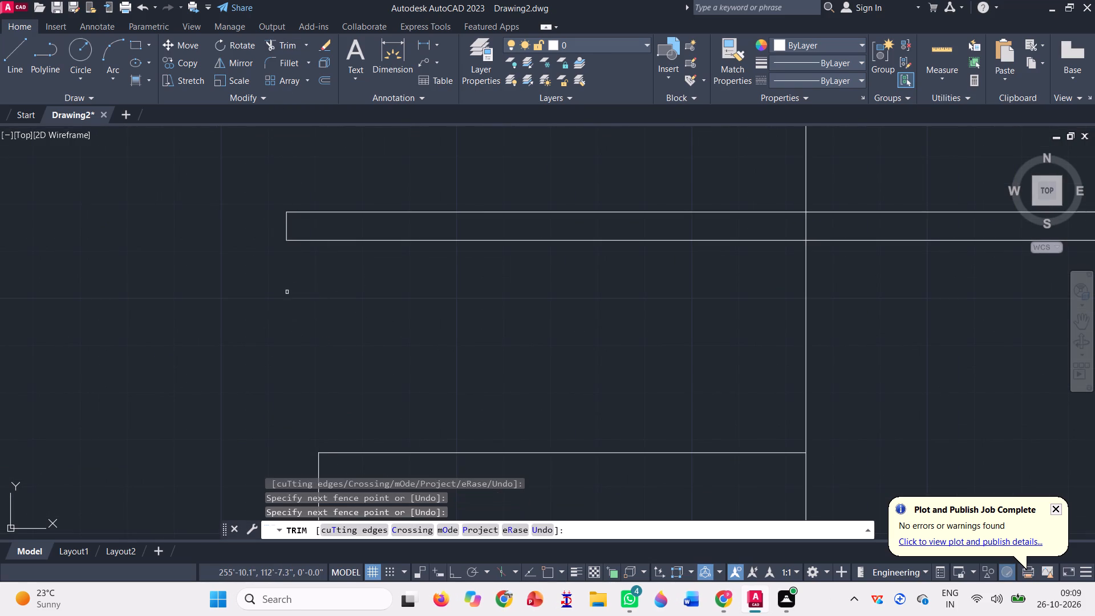
scroll(288, 295, down, 3)
key(Escape)
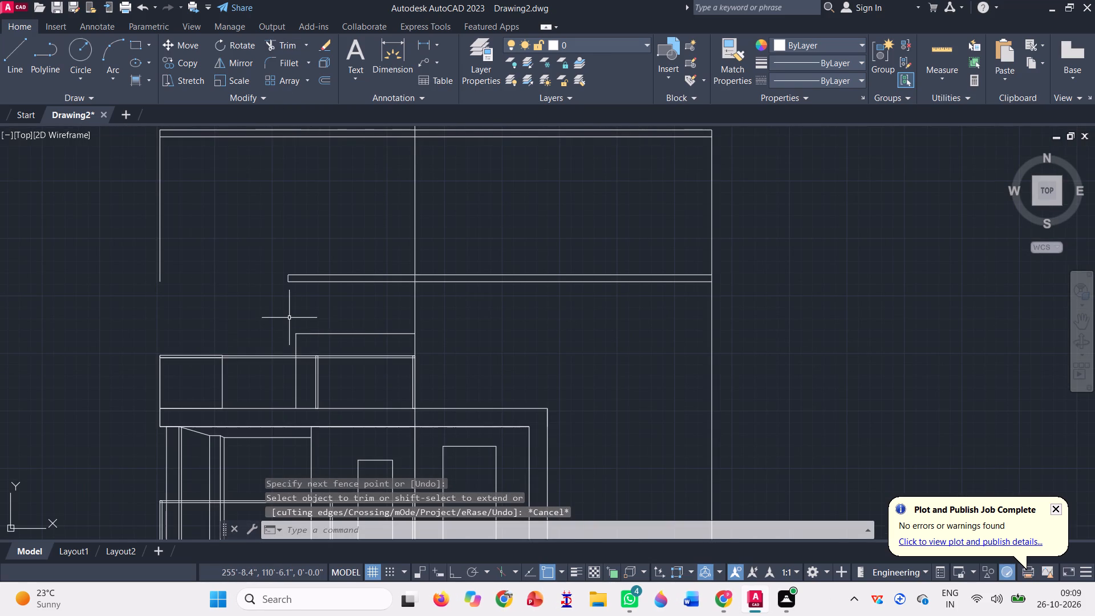
Place a horizontal construction line (XLINE) with ortho on through the lower corner of the band's trimmed end.
text(xl)
key(Return)
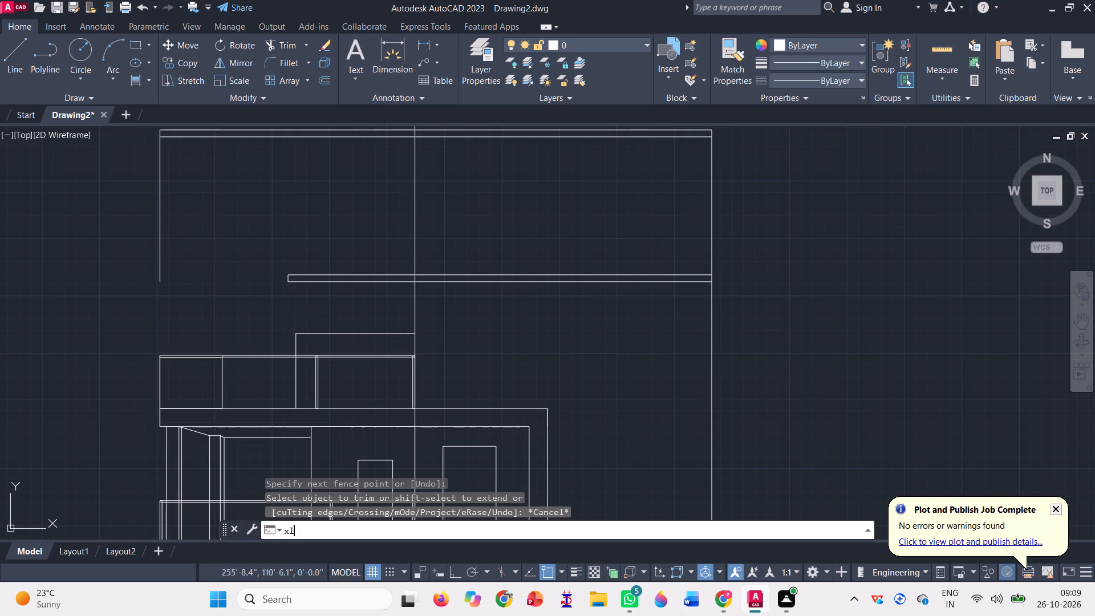
click(288, 286)
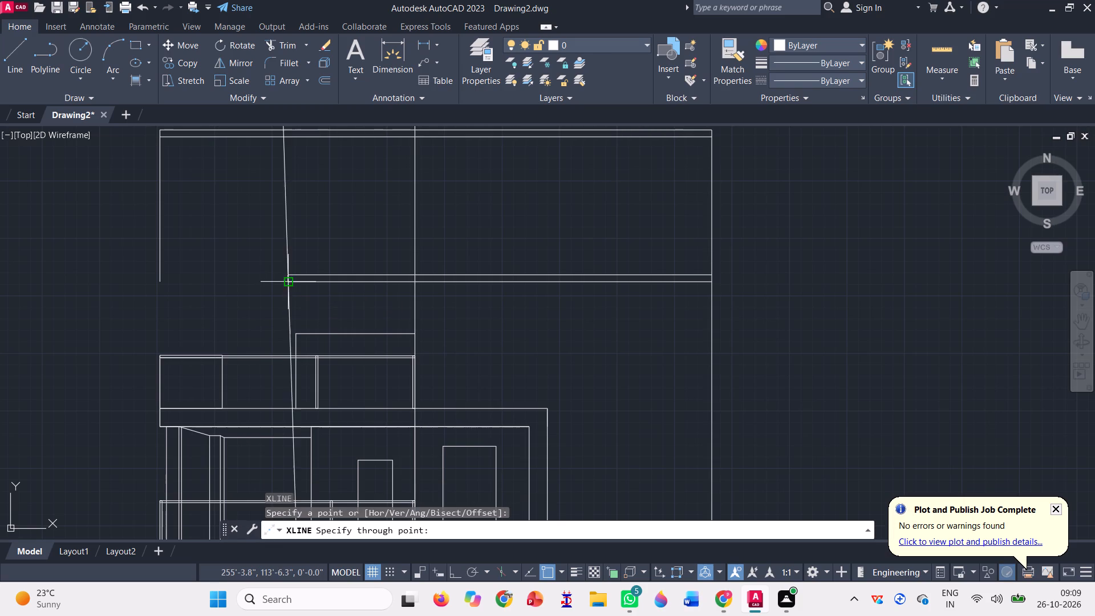
key(F8)
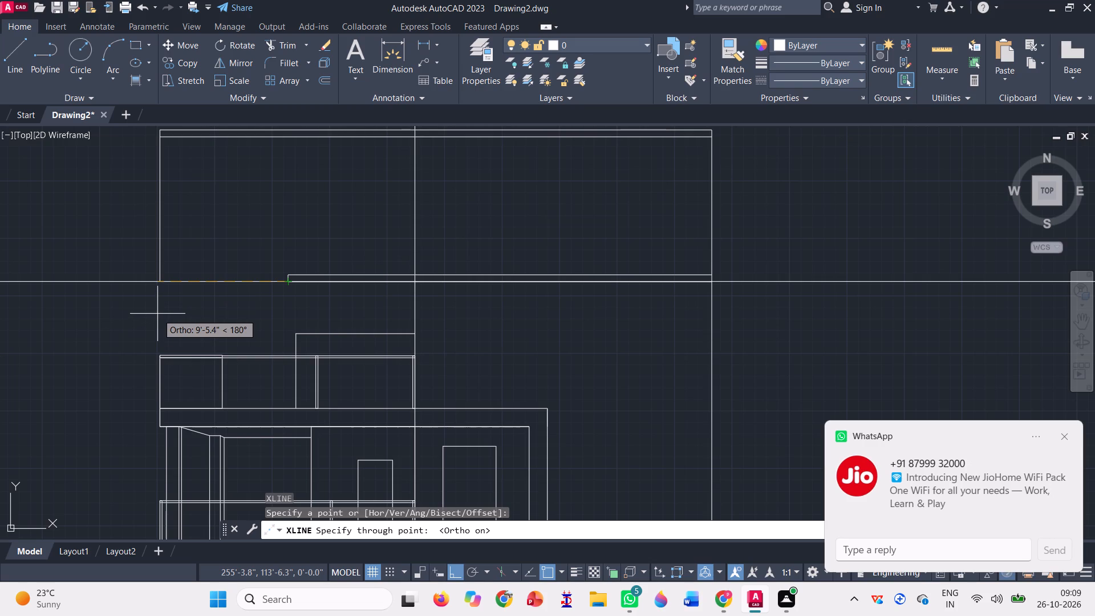
click(157, 313)
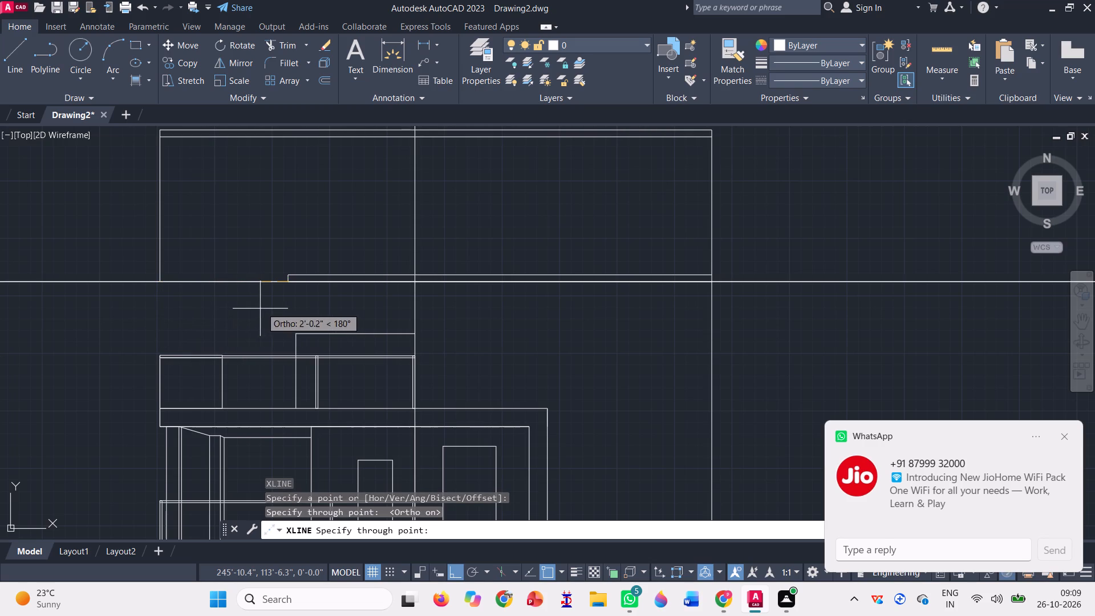
With ortho off, draw a line slanting up and outward from the corner above the upper railing, continuing horizontally to the tall vertical line.
key(Escape)
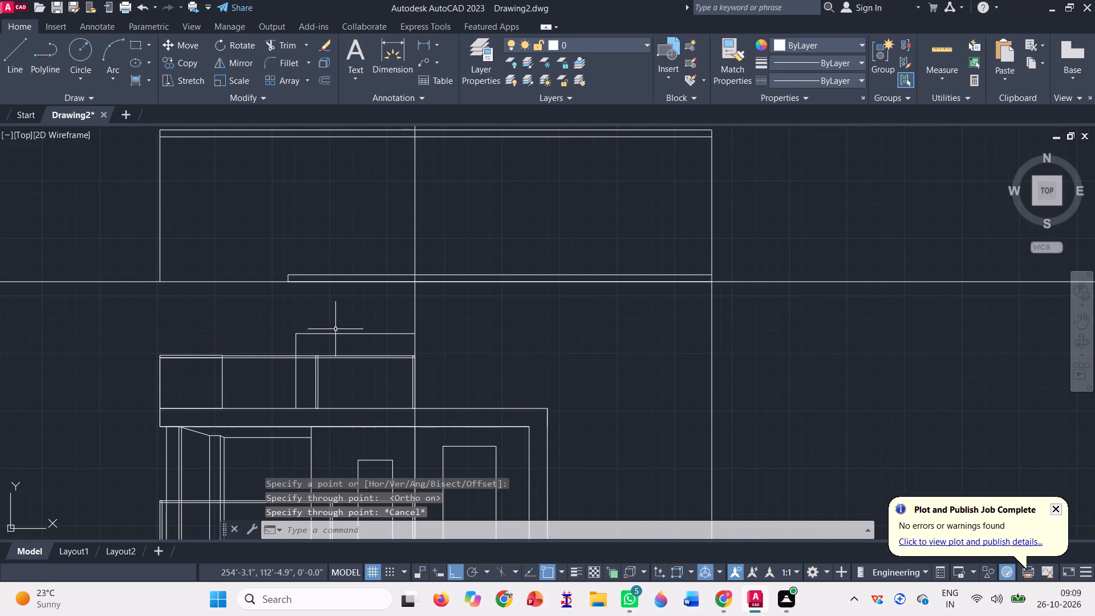
scroll(335, 329, up, 1)
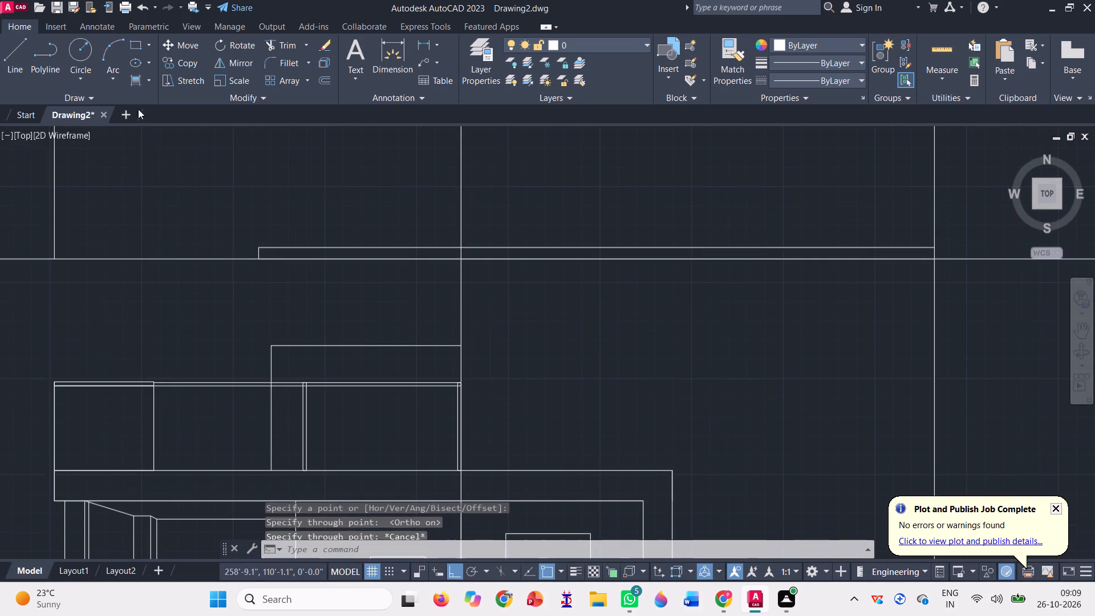
click(14, 58)
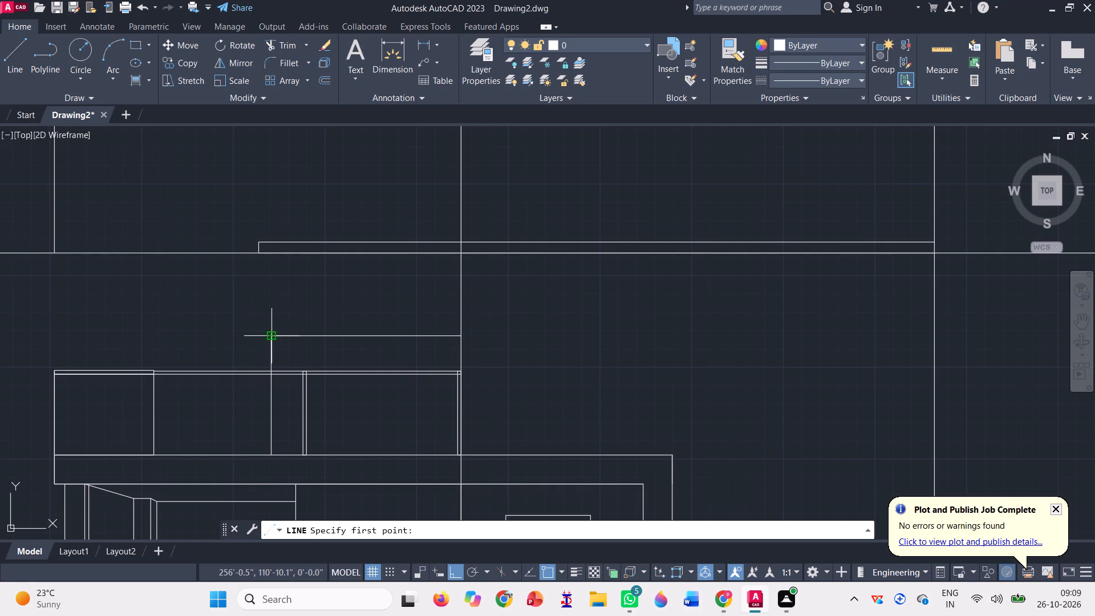
click(275, 334)
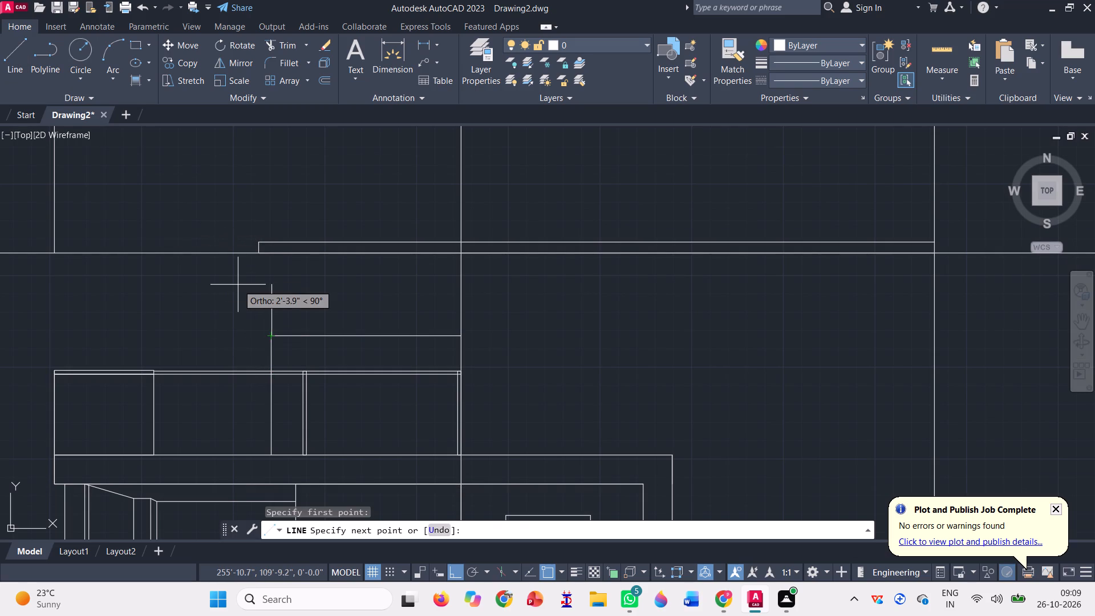
key(F8)
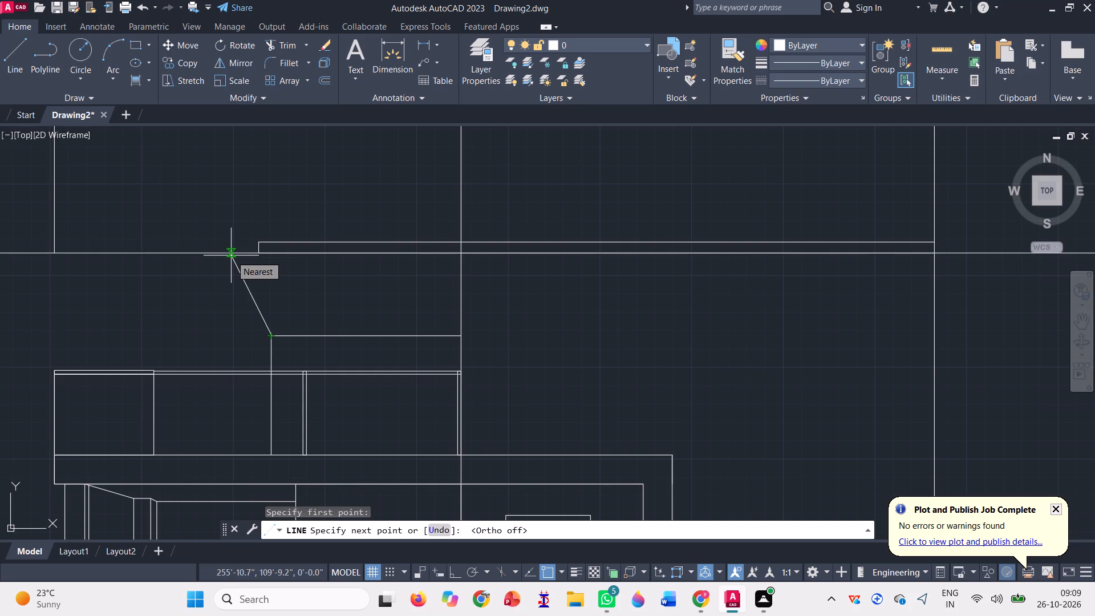
click(220, 295)
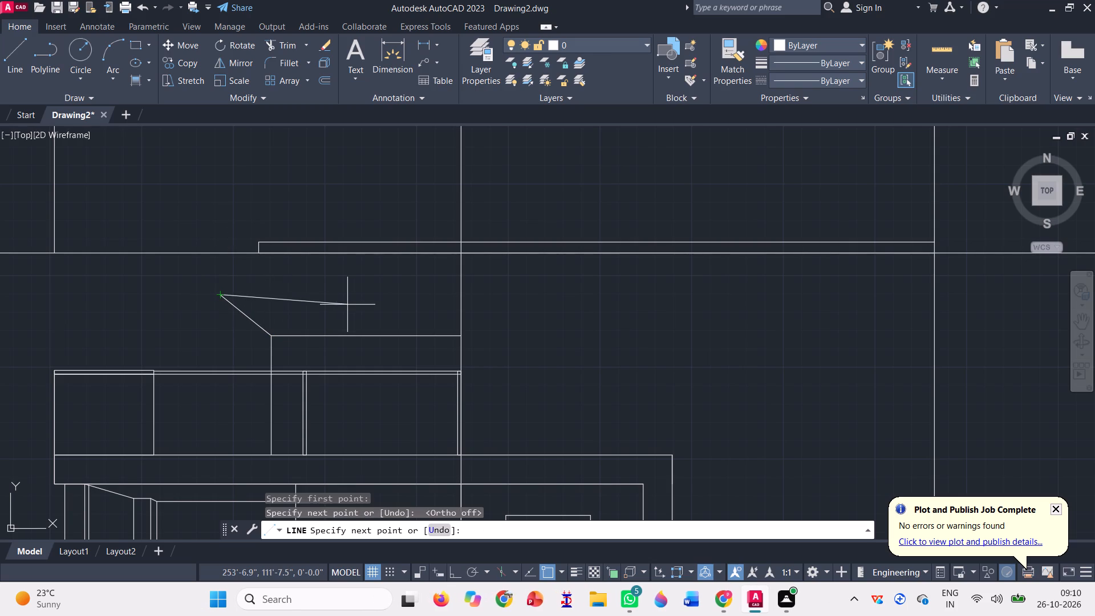
click(464, 296)
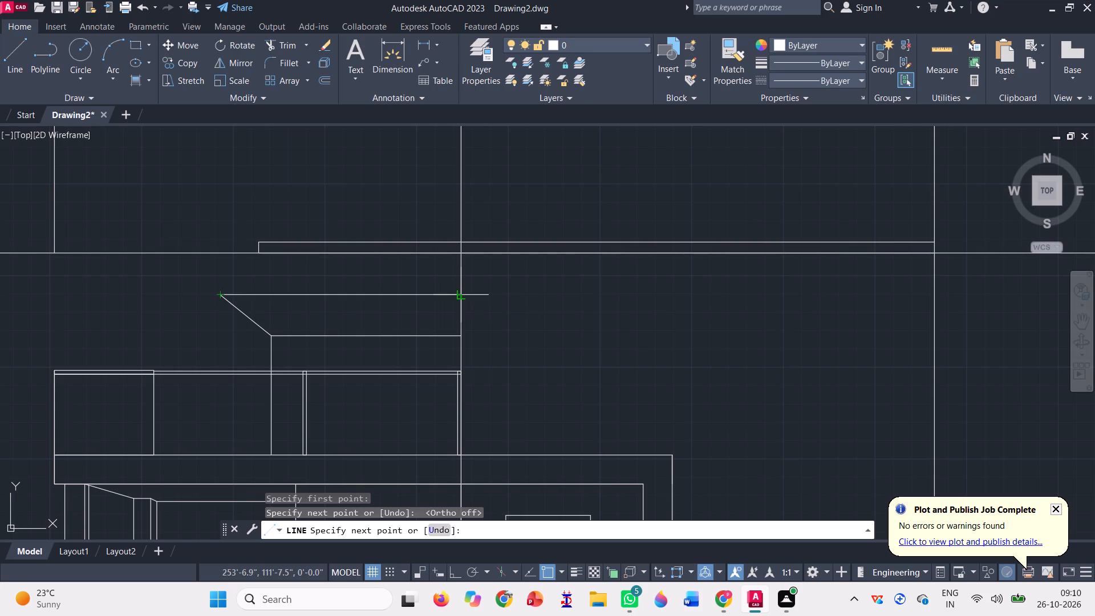
key(Escape)
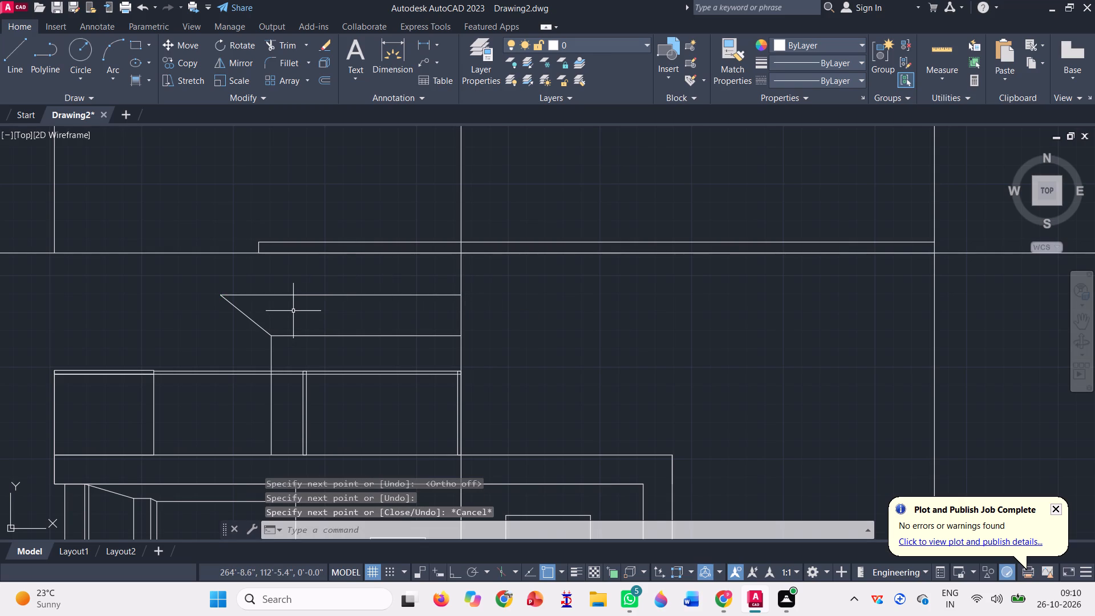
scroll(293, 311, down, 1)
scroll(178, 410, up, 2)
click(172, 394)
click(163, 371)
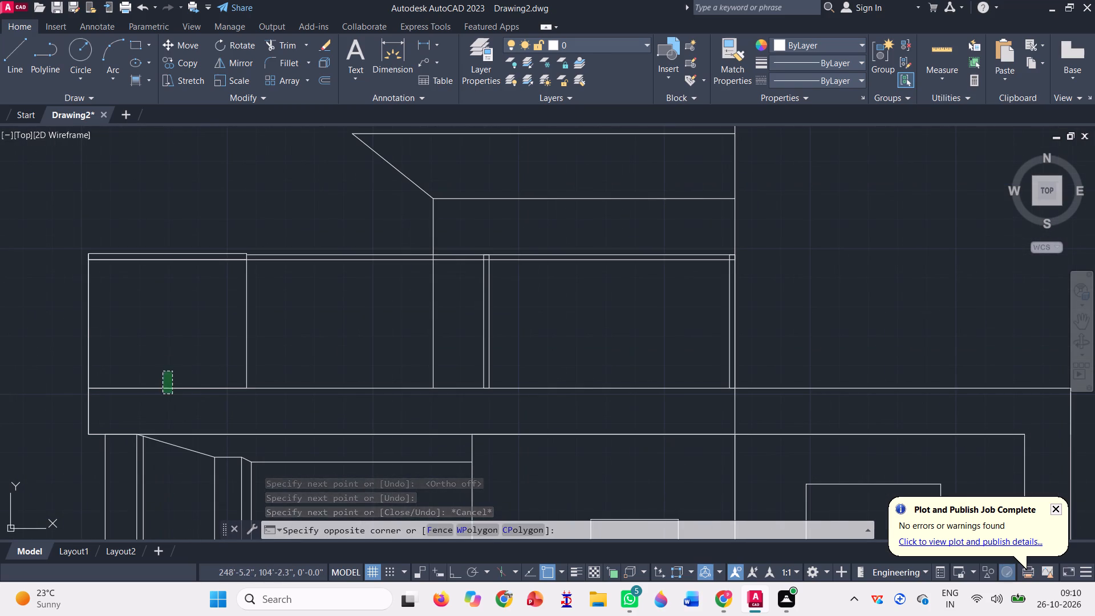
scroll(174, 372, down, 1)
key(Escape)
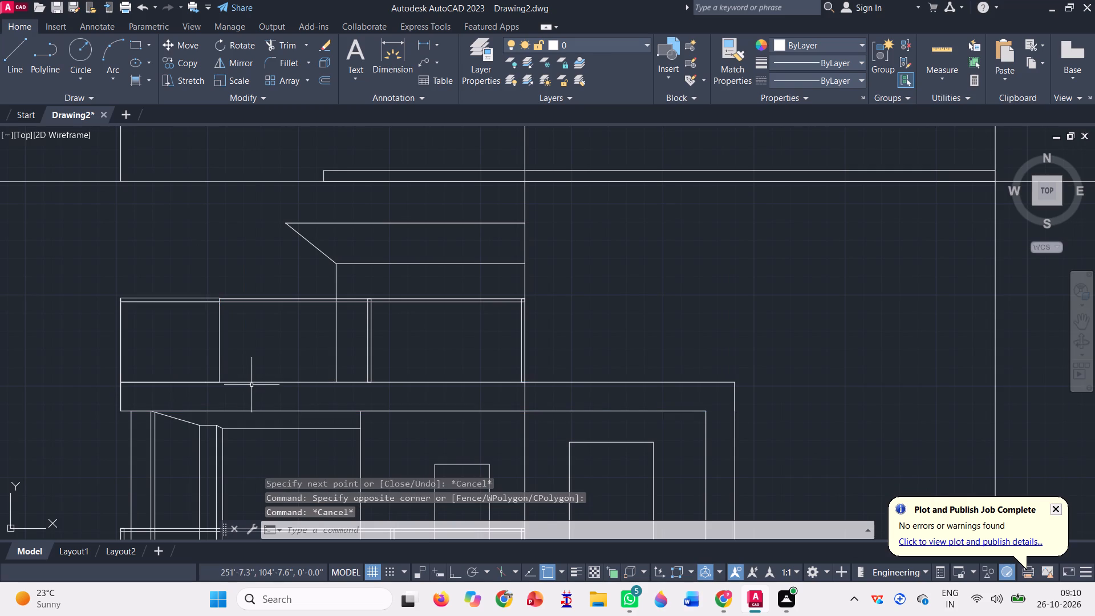
Copy the projecting frame's top band outline from its lower left corner to the upper end of the slanted line.
click(252, 385)
click(246, 370)
text(co)
key(space)
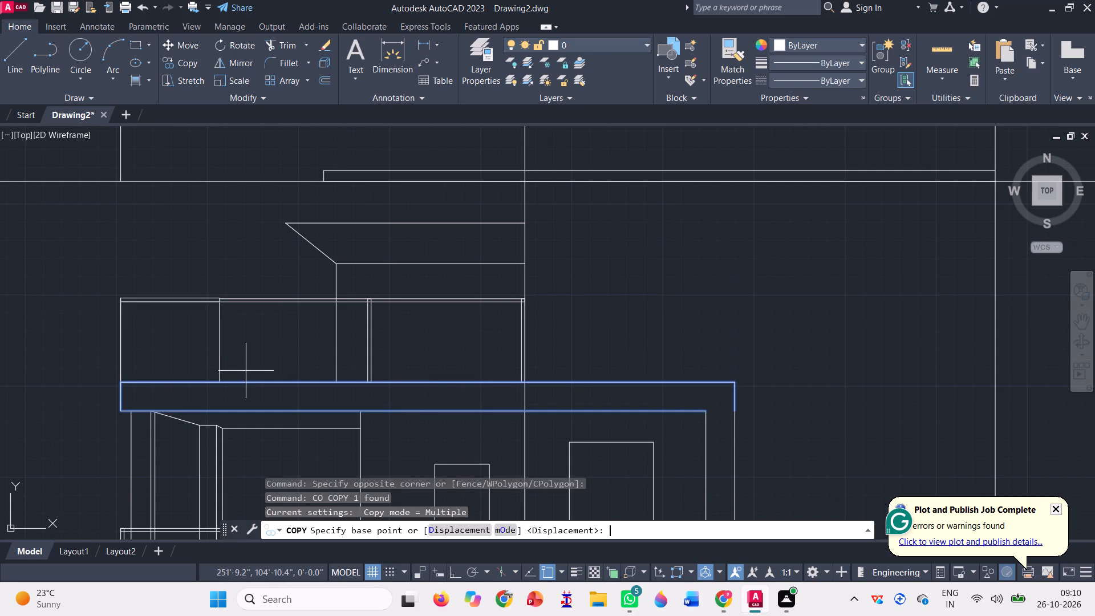
click(124, 413)
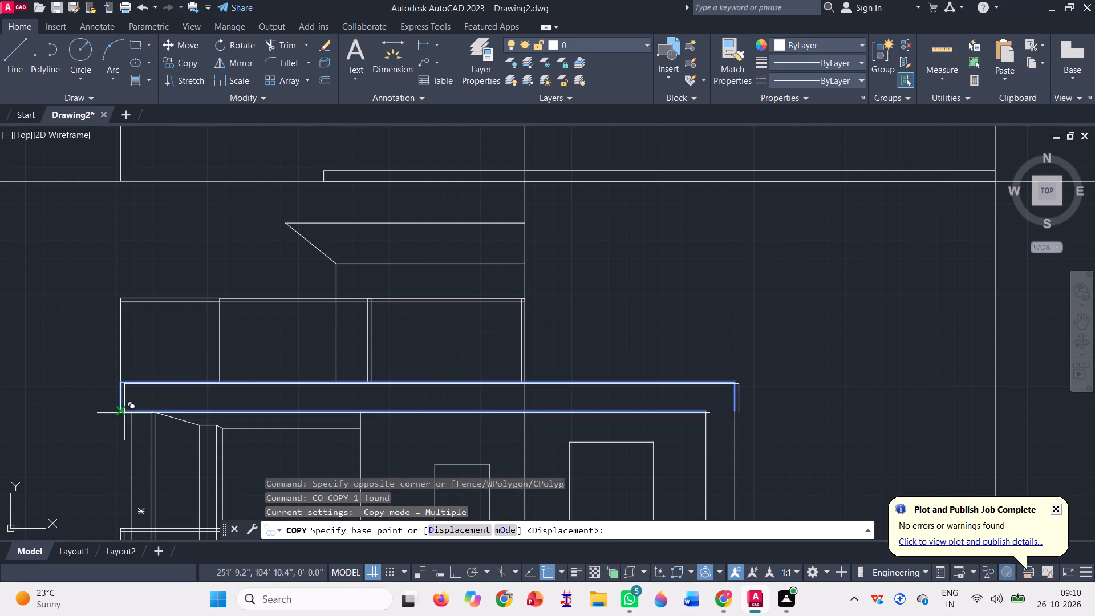
scroll(324, 208, up, 3)
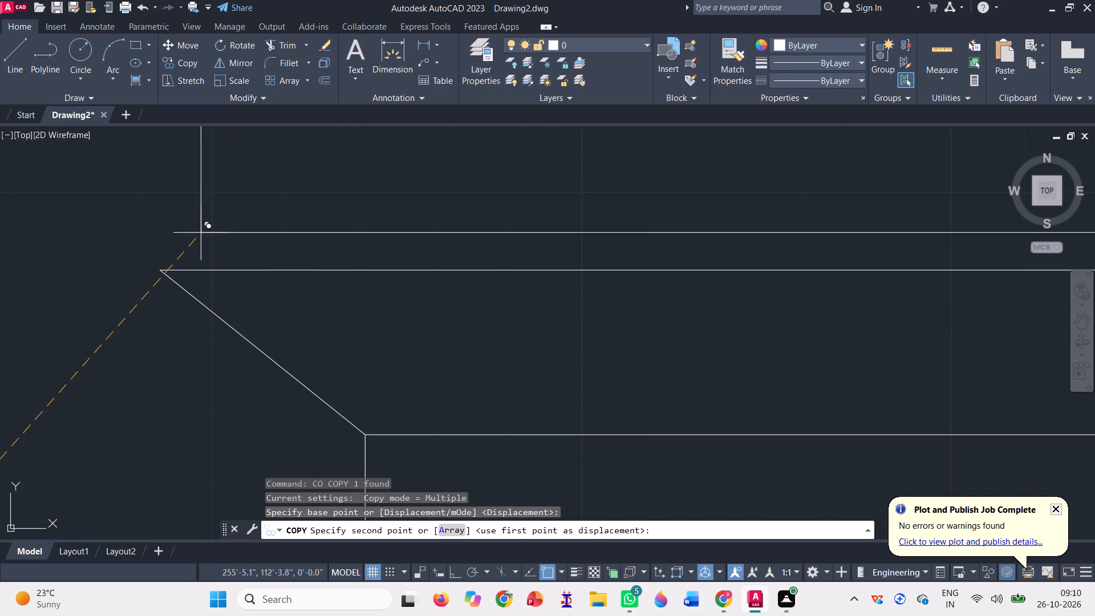
click(163, 269)
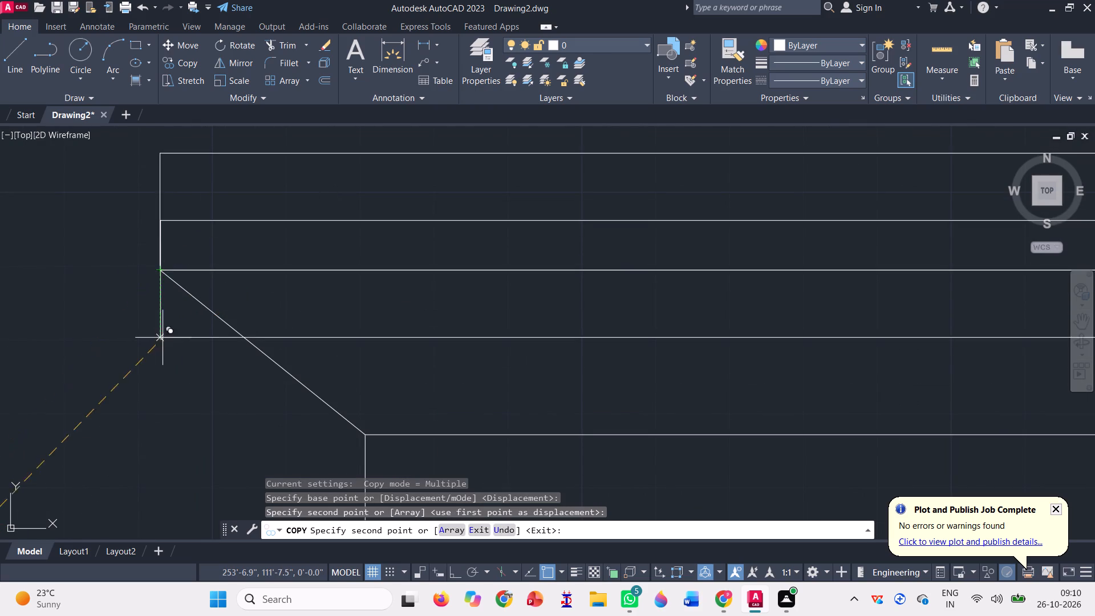
scroll(169, 343, down, 3)
key(space)
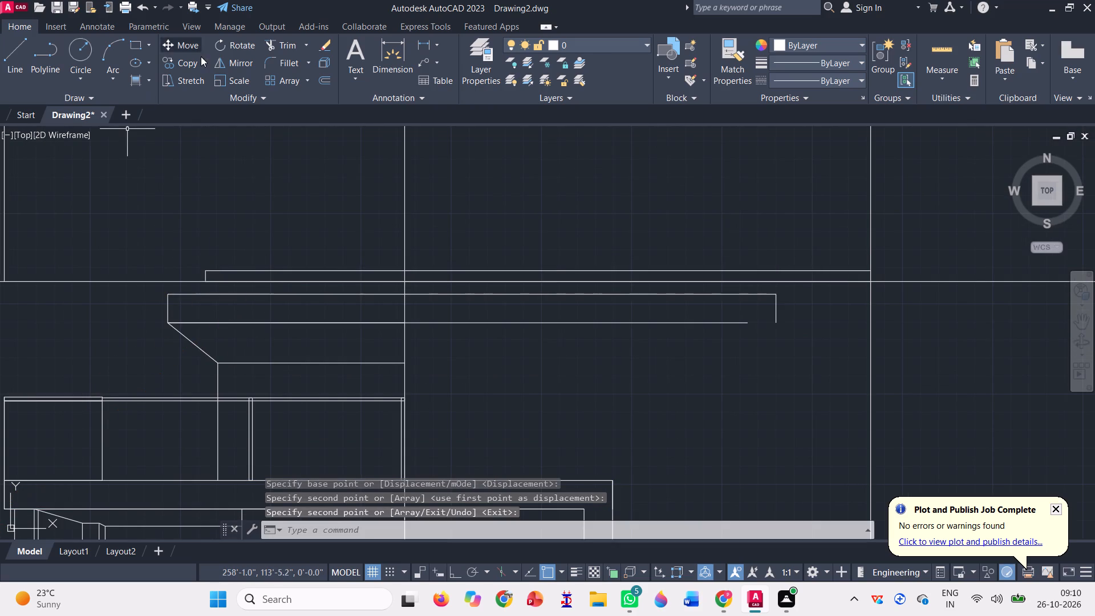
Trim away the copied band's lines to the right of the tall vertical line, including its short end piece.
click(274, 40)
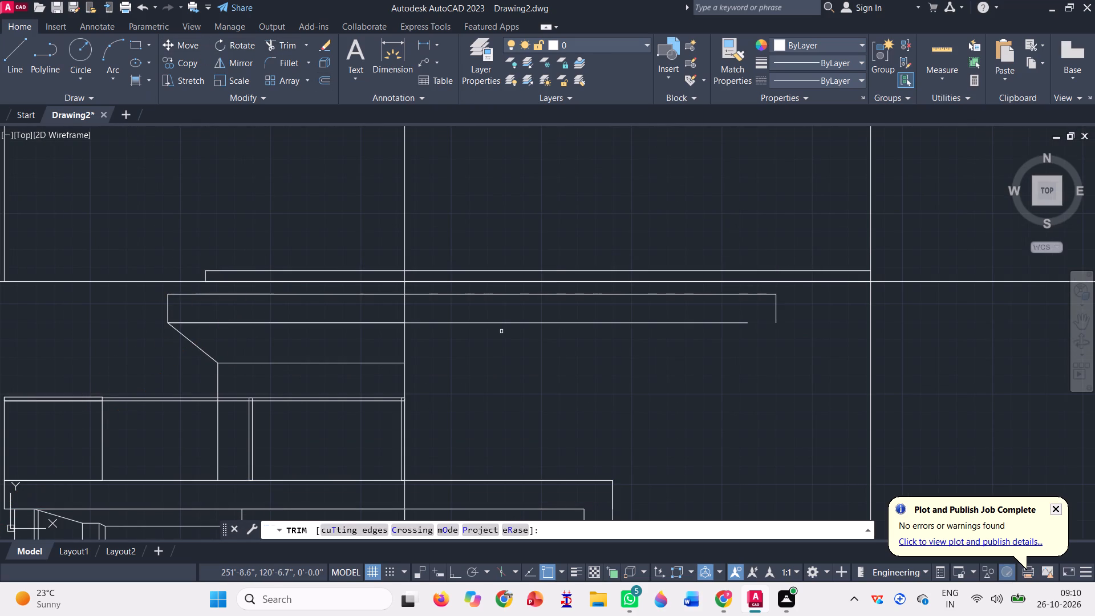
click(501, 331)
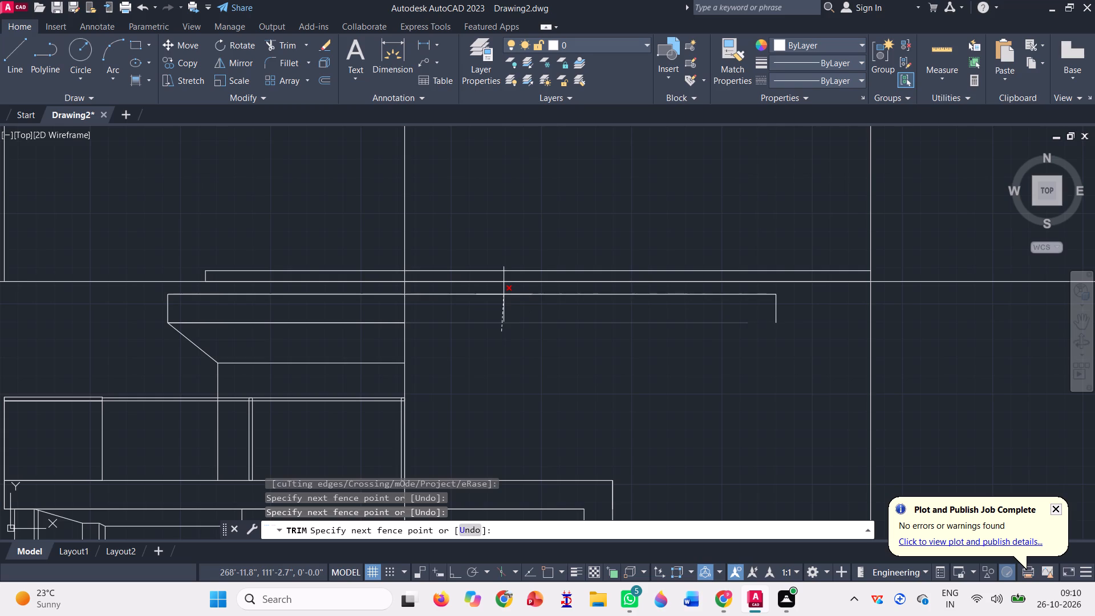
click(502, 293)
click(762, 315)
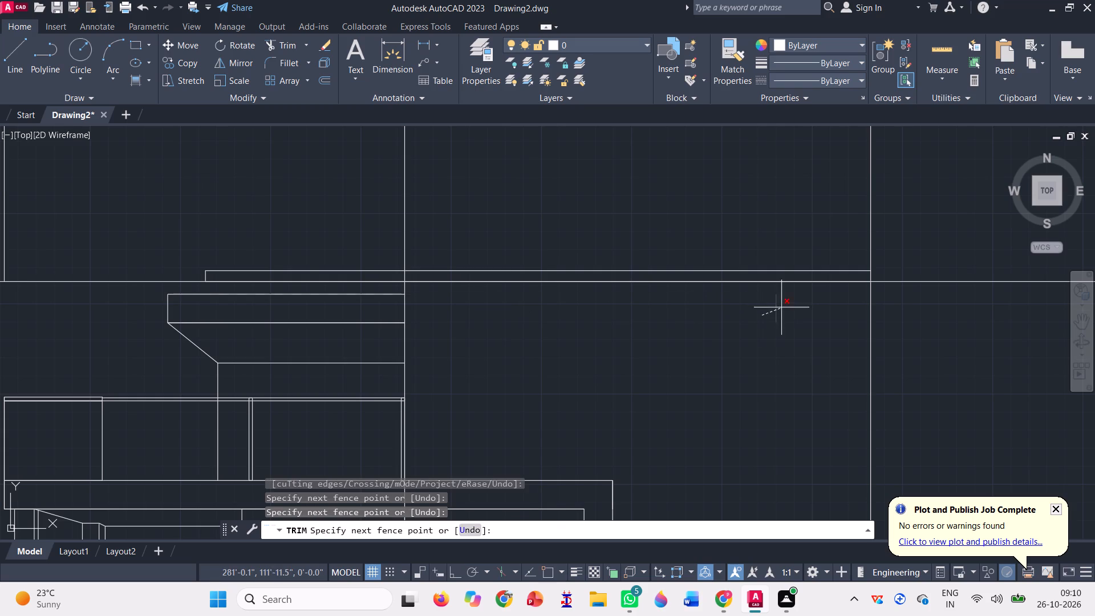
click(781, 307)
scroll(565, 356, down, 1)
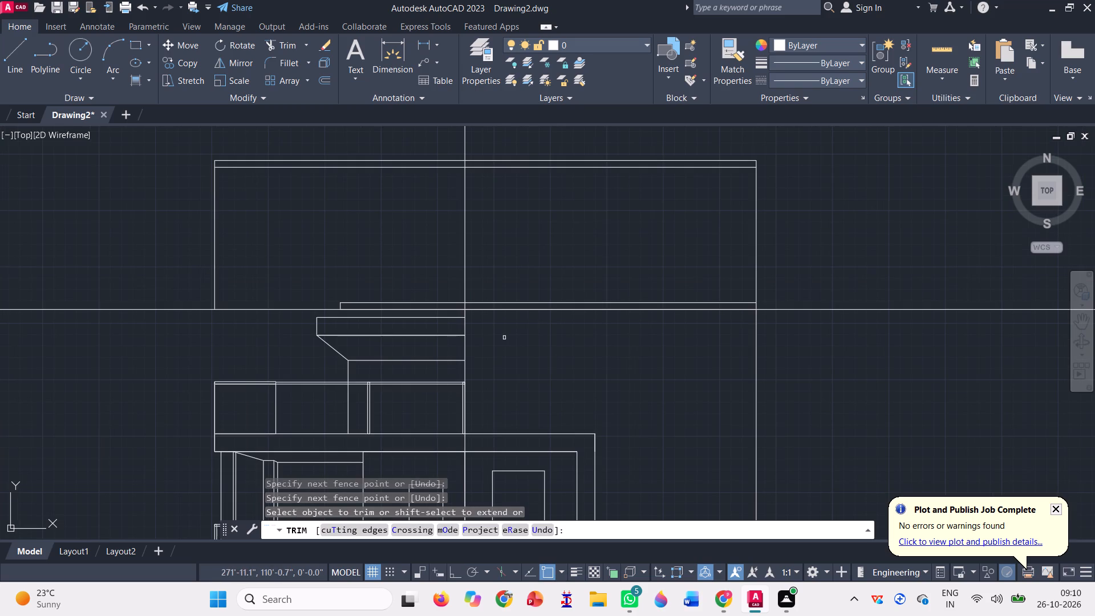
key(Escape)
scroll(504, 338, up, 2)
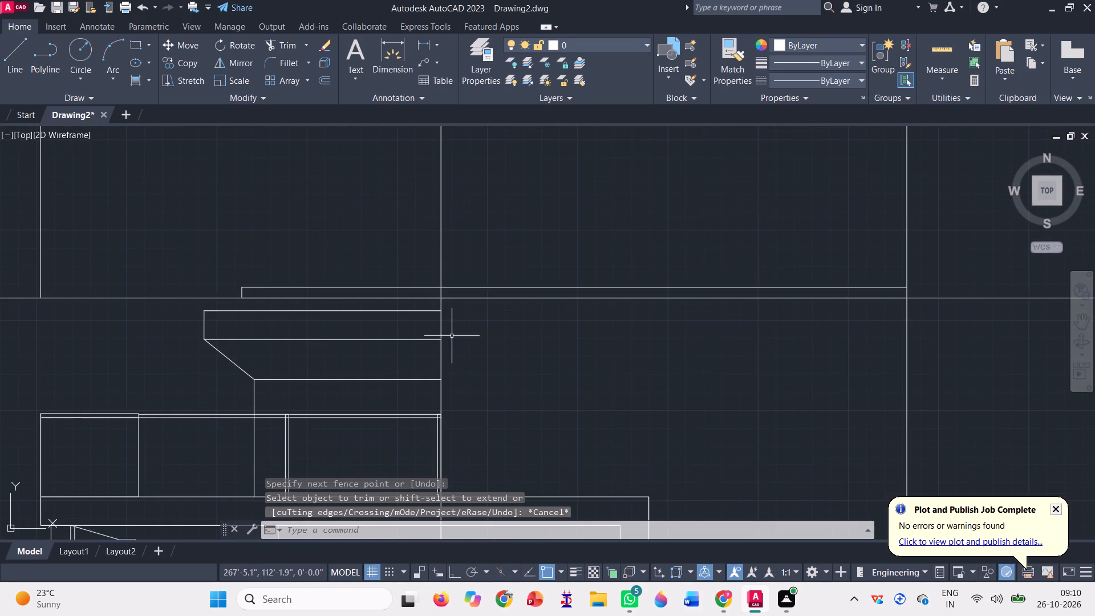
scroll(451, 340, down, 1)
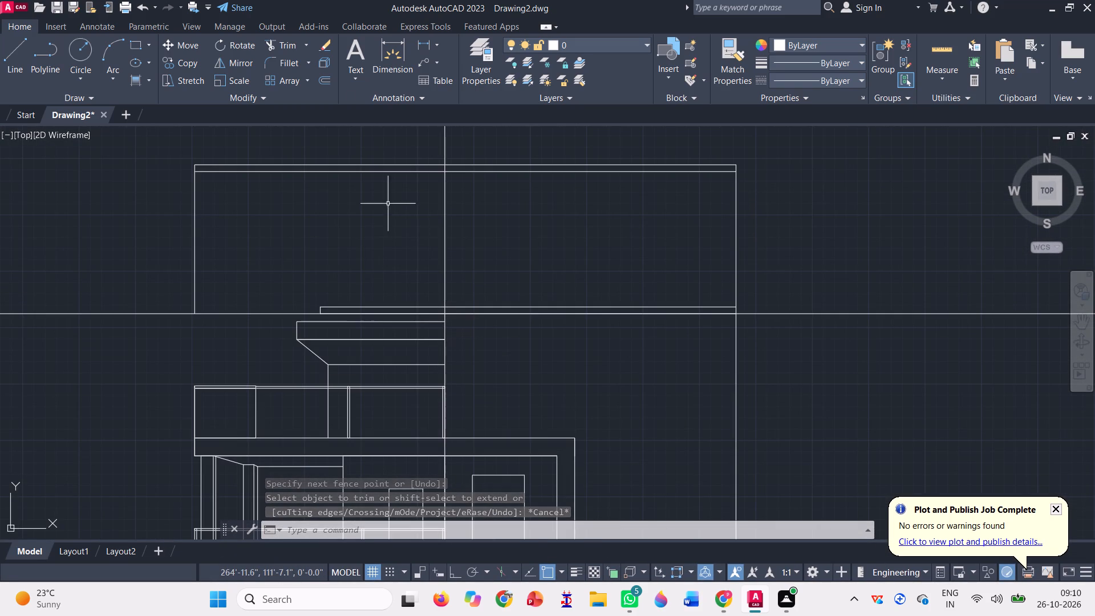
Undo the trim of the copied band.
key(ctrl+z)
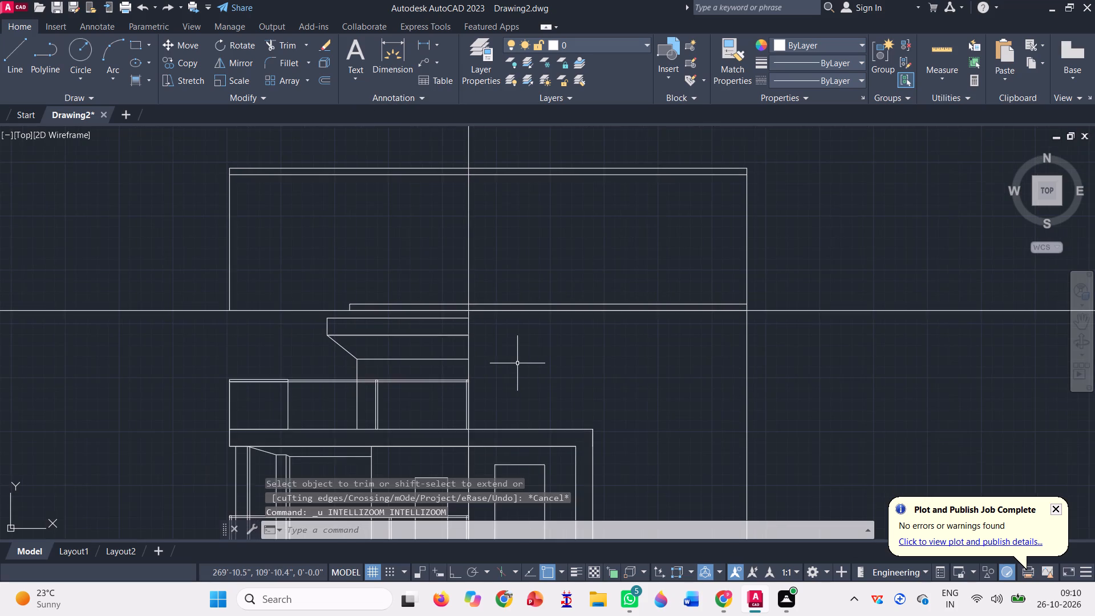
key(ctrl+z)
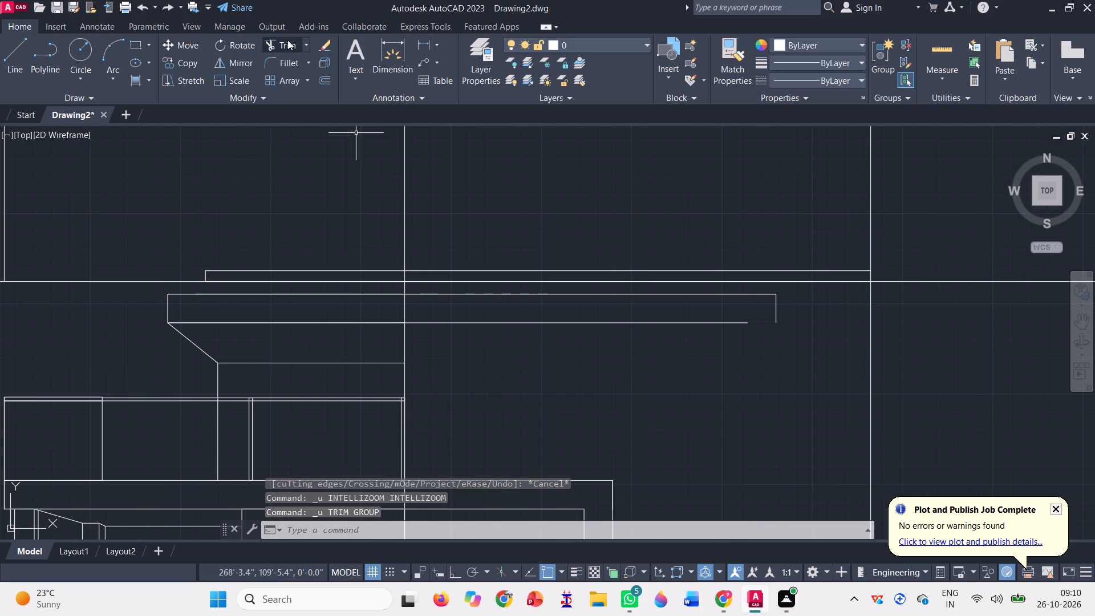
Trim away the tall vertical line's segment between the copied band's upper and lower lines.
click(287, 40)
click(403, 304)
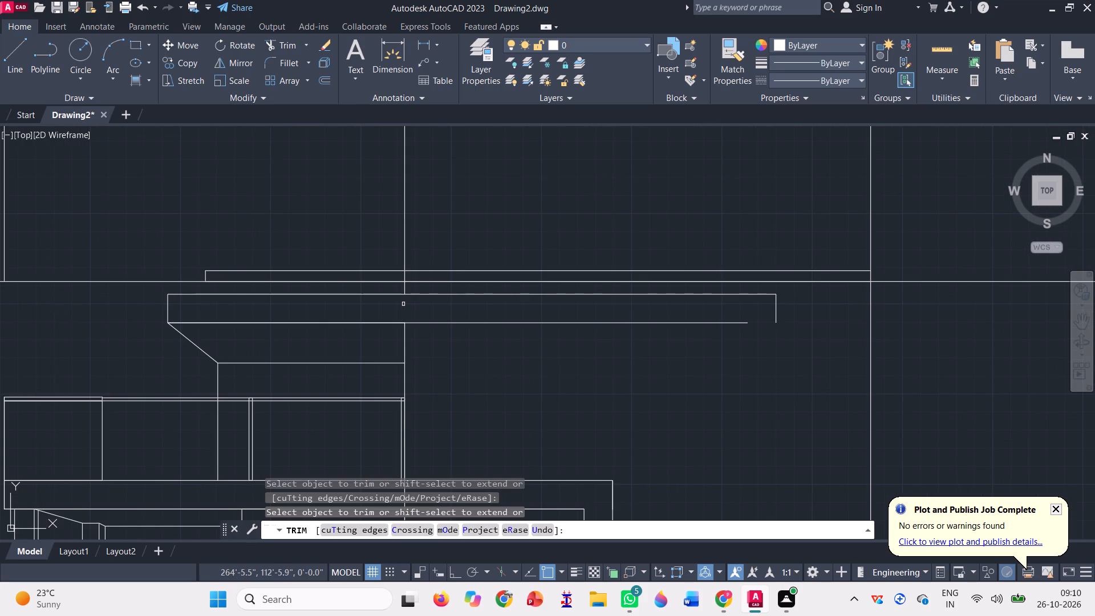
scroll(403, 304, down, 1)
scroll(397, 245, down, 2)
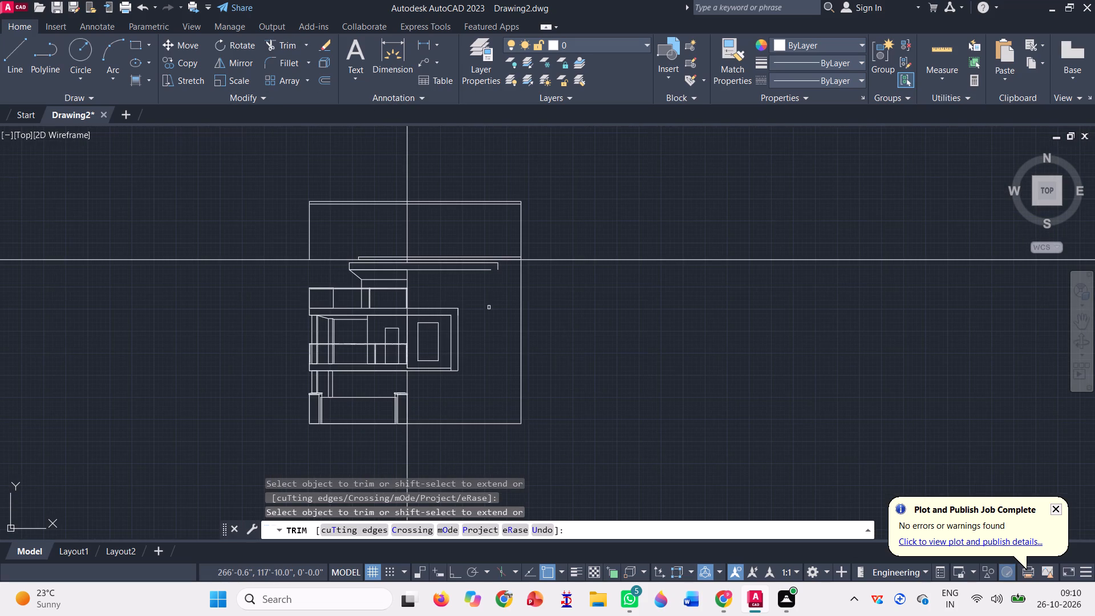
scroll(496, 295, up, 1)
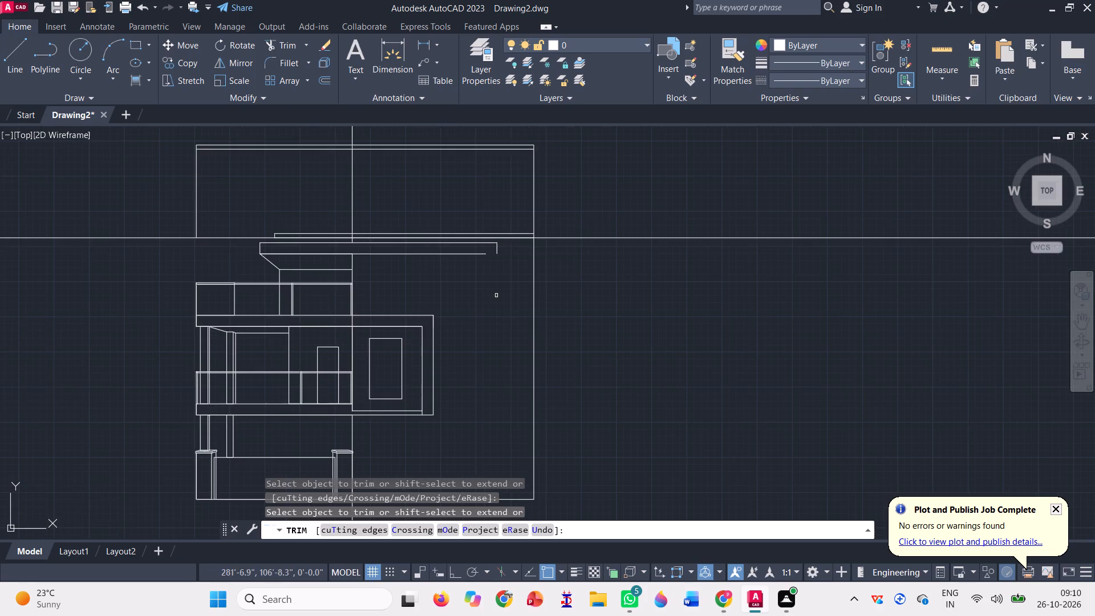
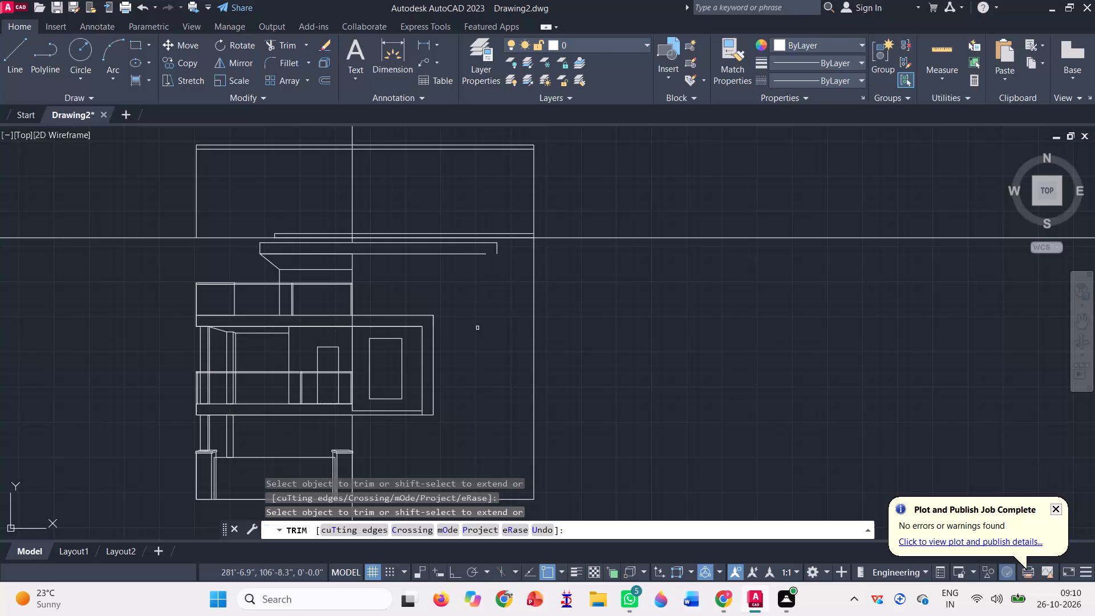
Extend the roof band's outer right end piece straight down to the elevation's base line.
key(Escape)
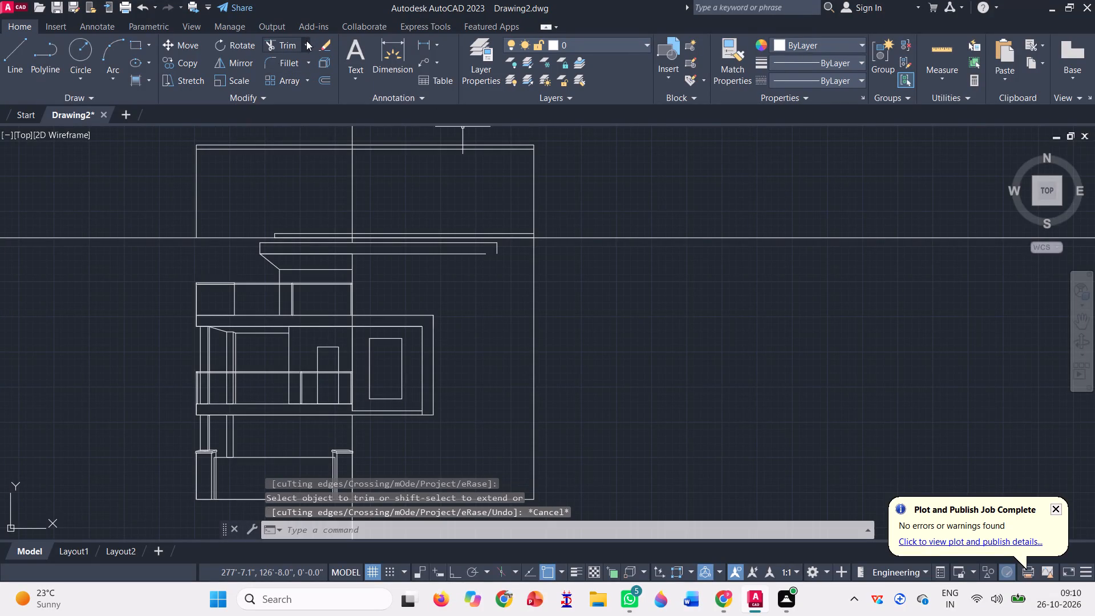
click(306, 40)
click(307, 104)
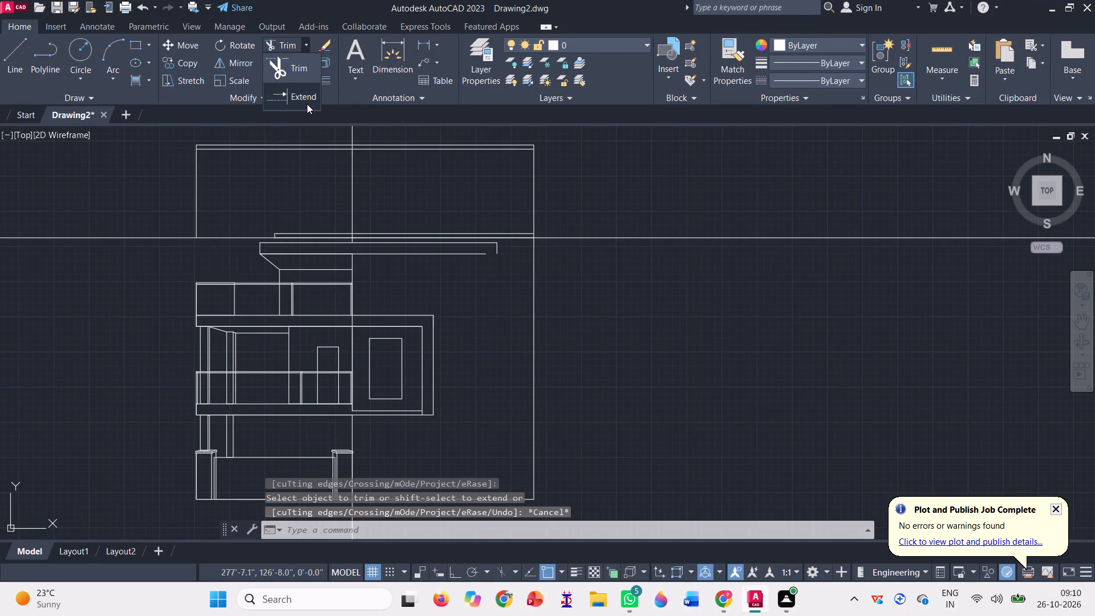
click(498, 253)
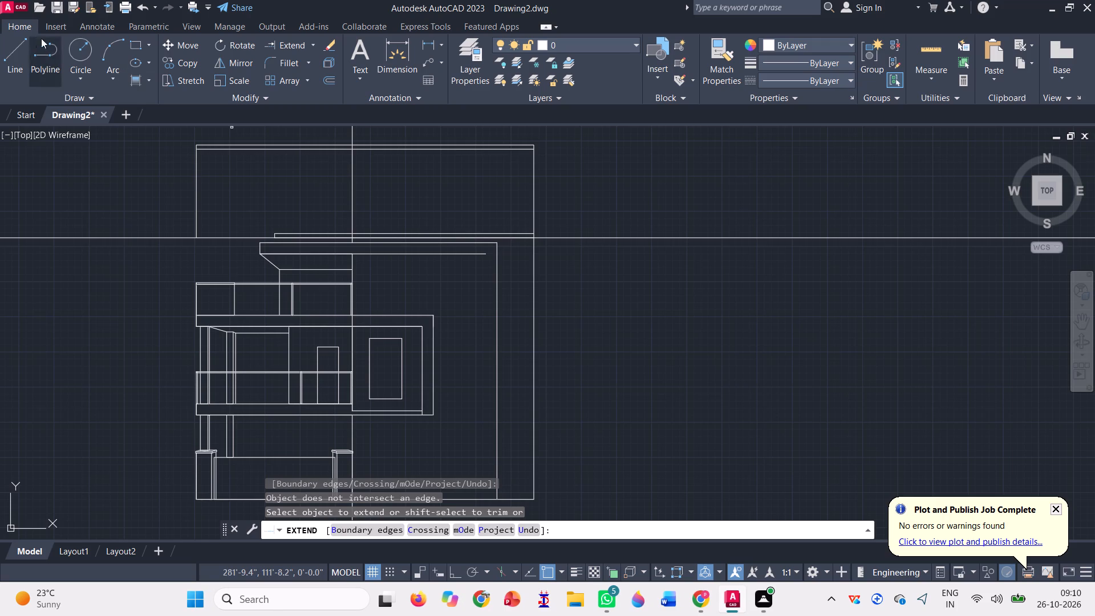
key(Escape)
Draw a vertical line from the right end of the roof band's lower line down to the base line.
click(13, 48)
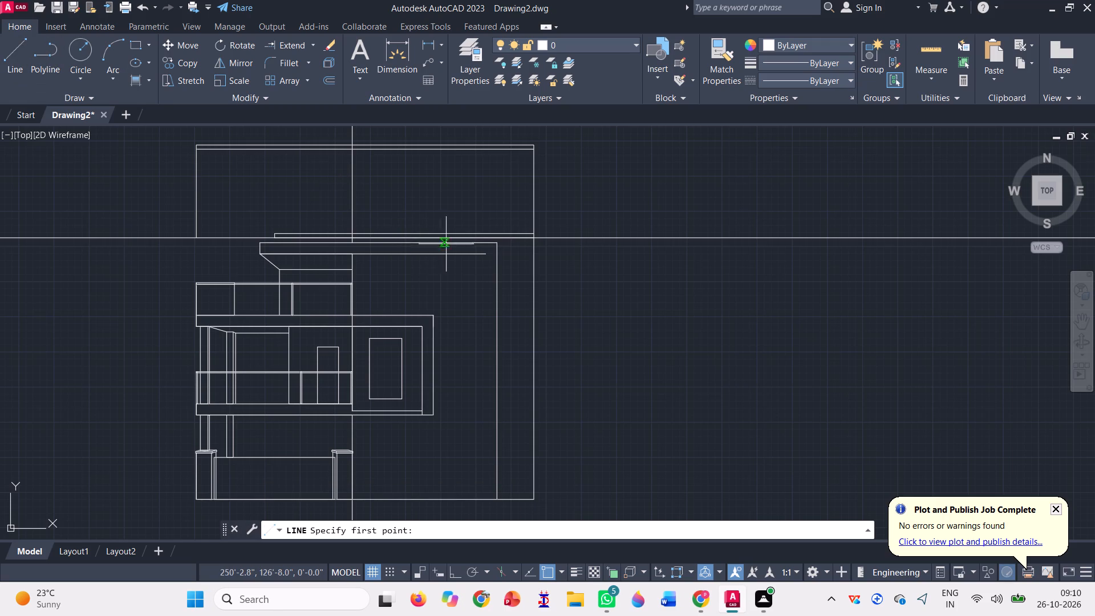
scroll(488, 250, up, 3)
click(469, 265)
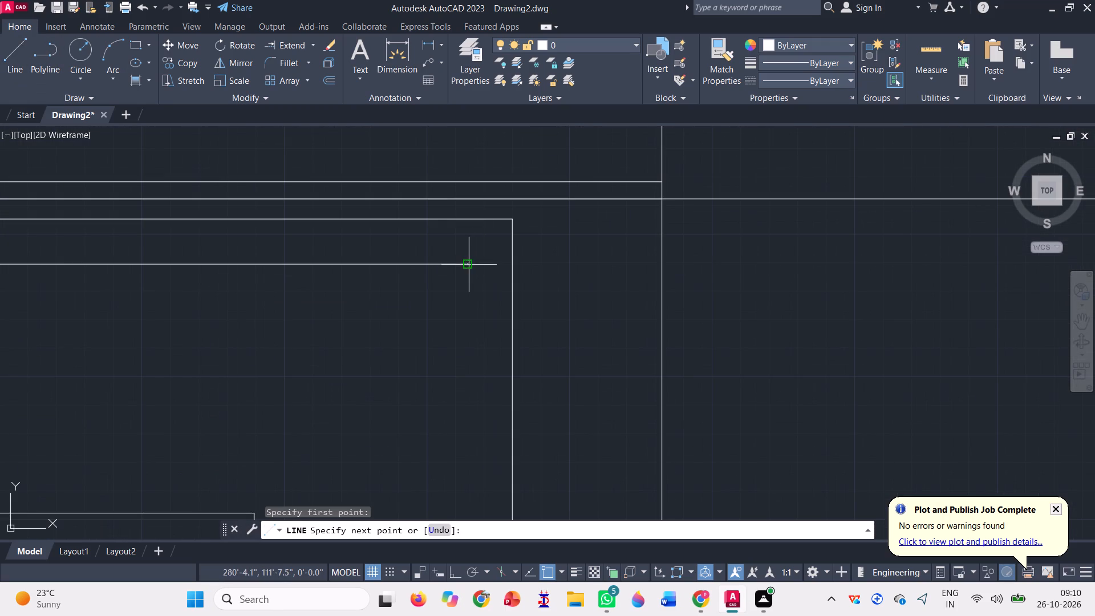
scroll(471, 237, down, 4)
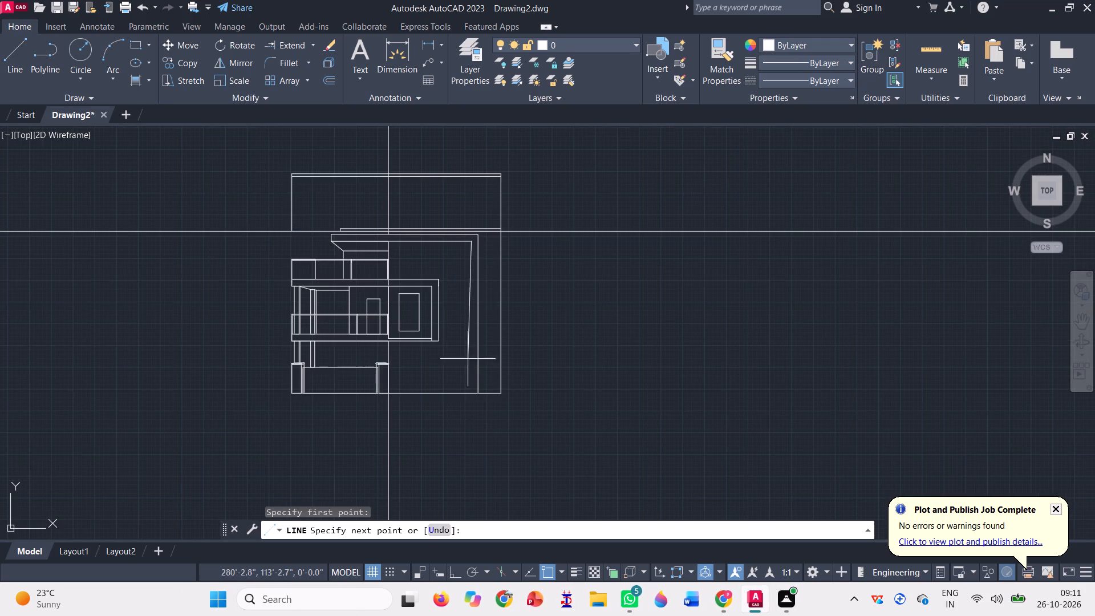
click(473, 393)
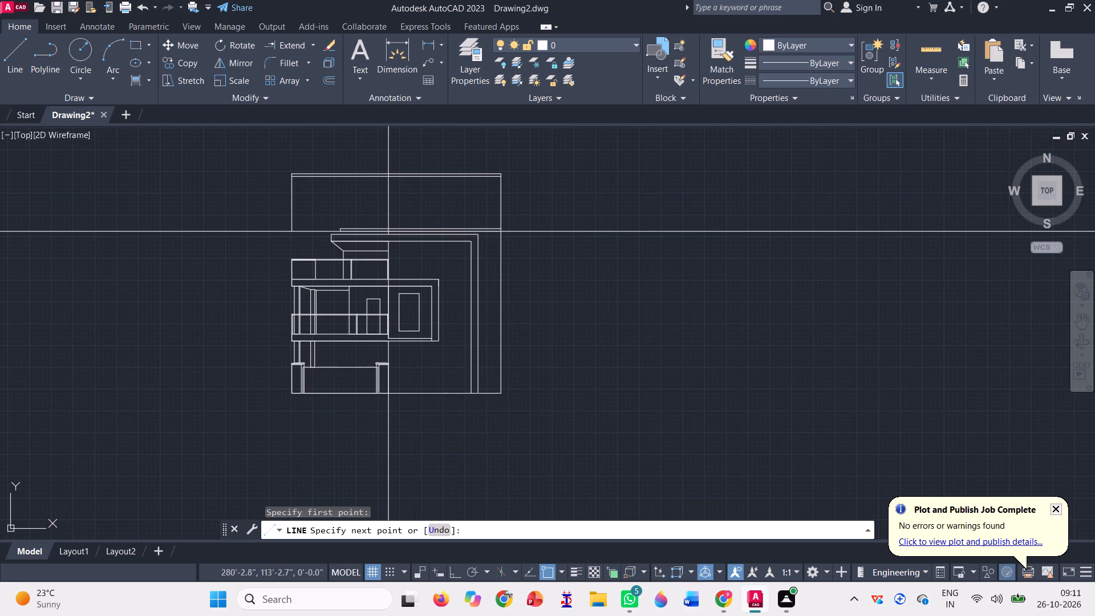
key(space)
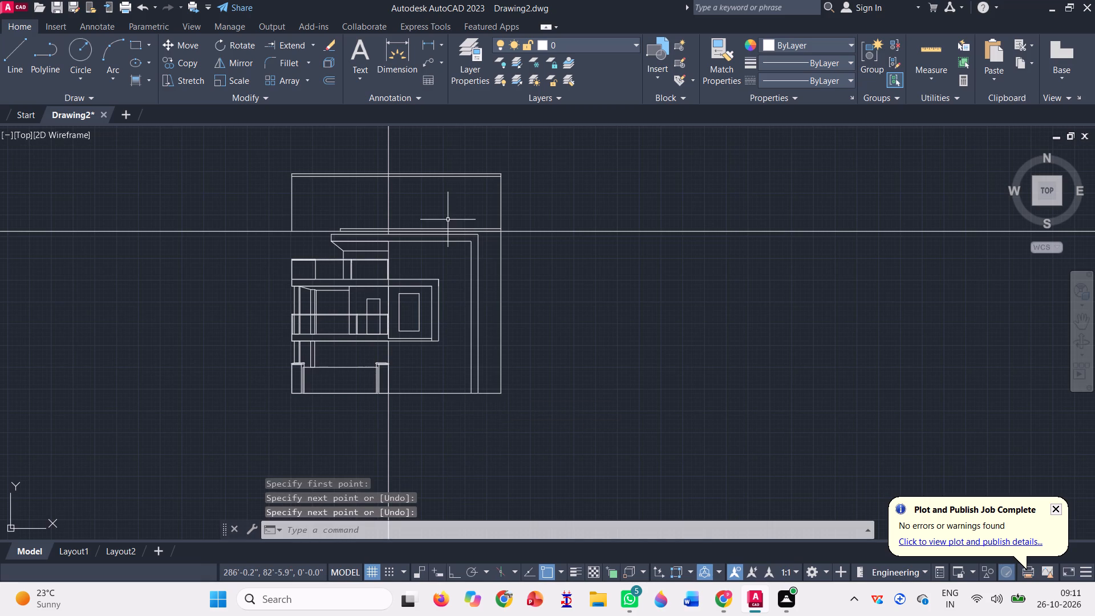
Erase the long horizontal construction line and the thin band's upper line and short left end piece above the roof band.
scroll(448, 218, up, 1)
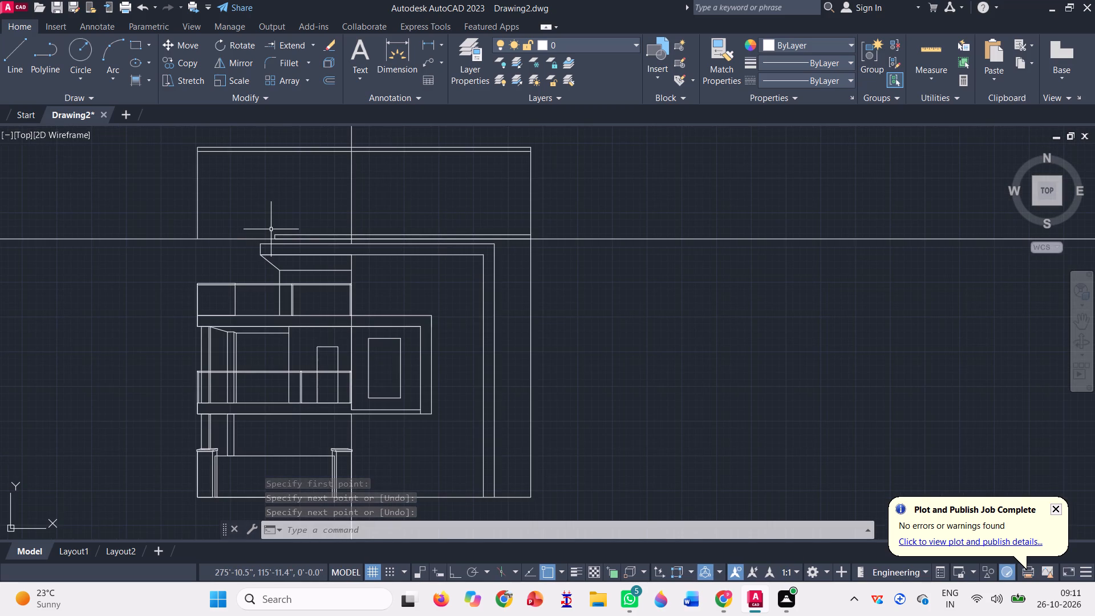
scroll(271, 229, up, 1)
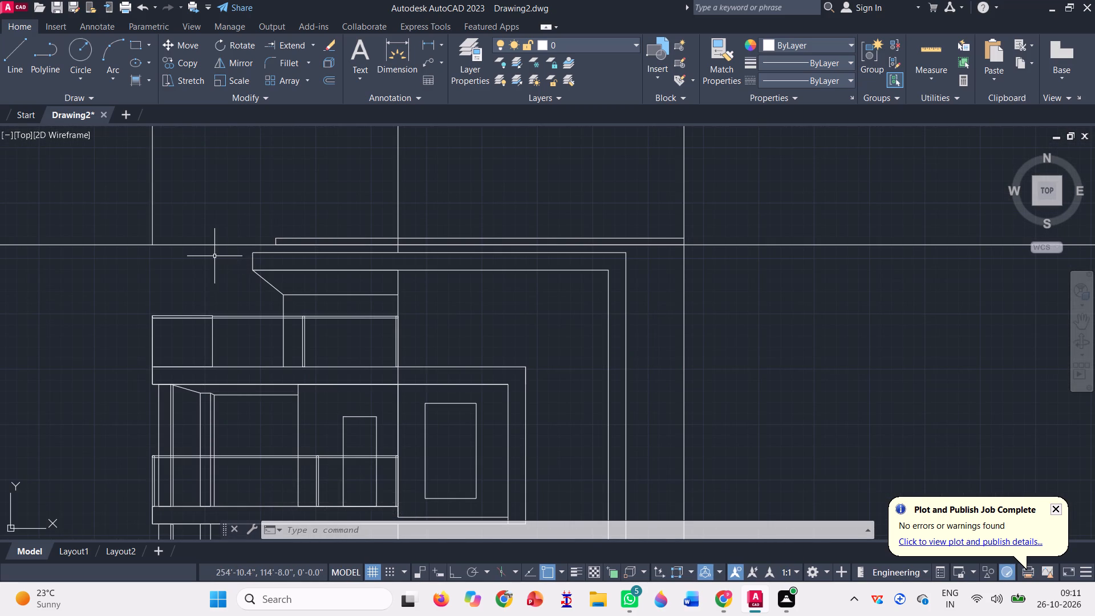
scroll(213, 256, down, 1)
click(213, 256)
click(206, 237)
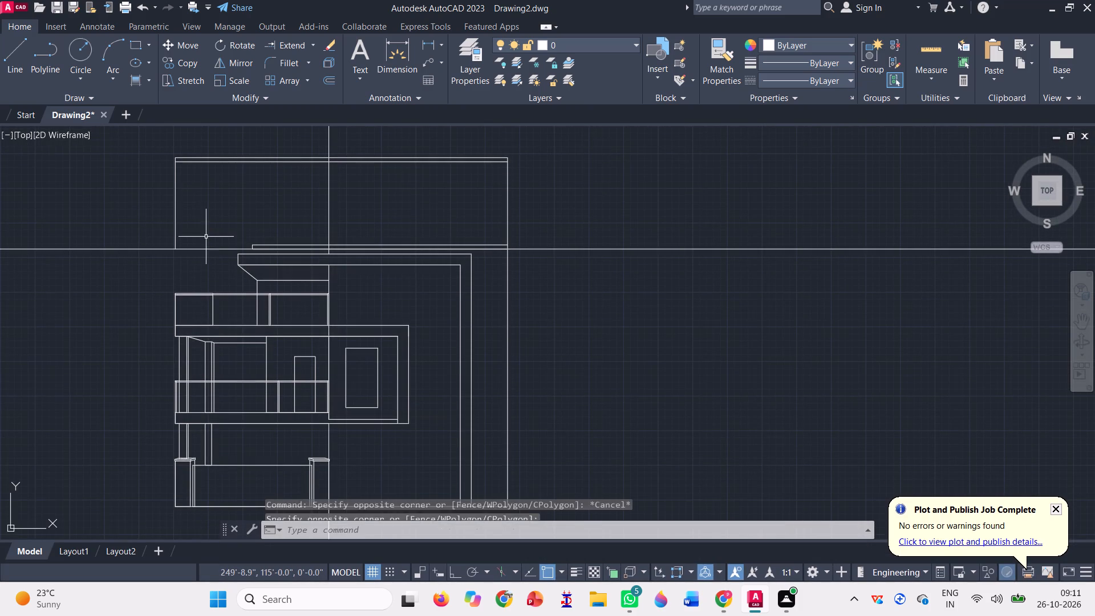
click(204, 267)
click(199, 242)
scroll(274, 243, up, 3)
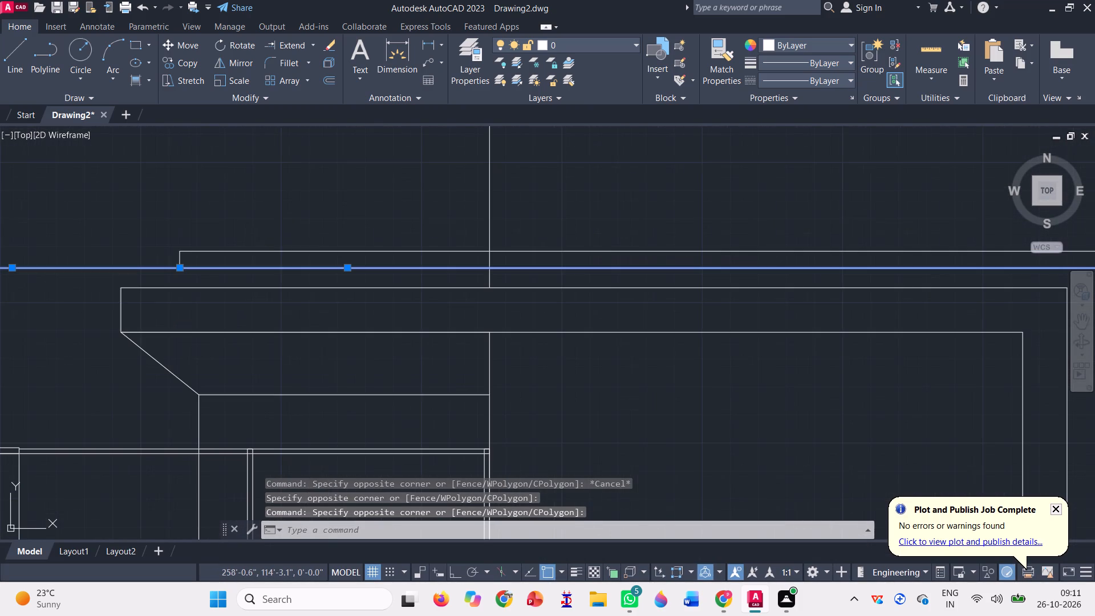
click(260, 266)
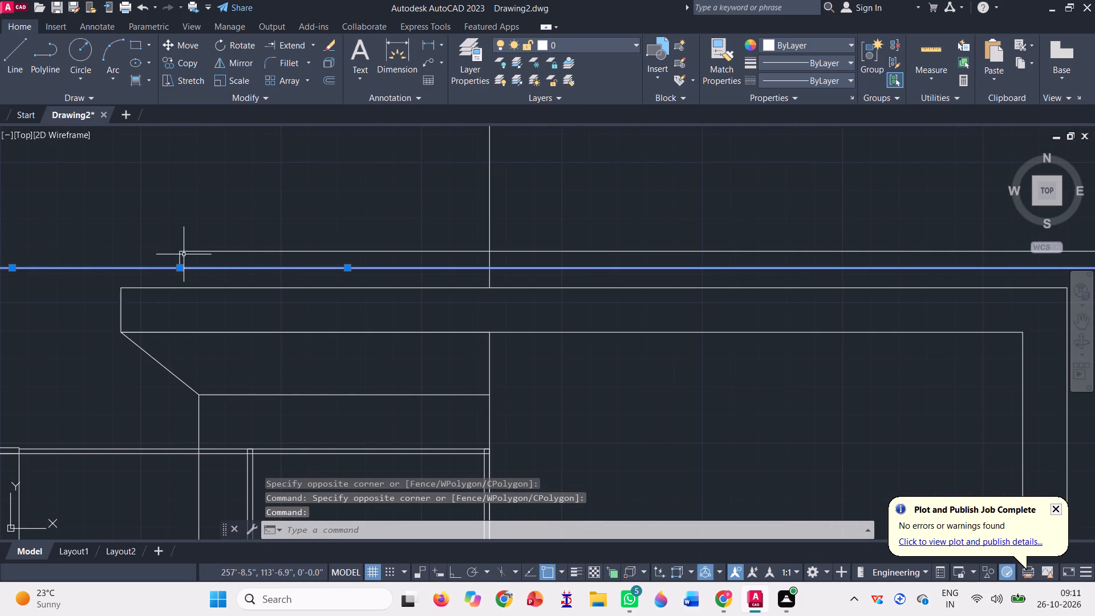
click(184, 254)
click(167, 240)
scroll(218, 238, down, 2)
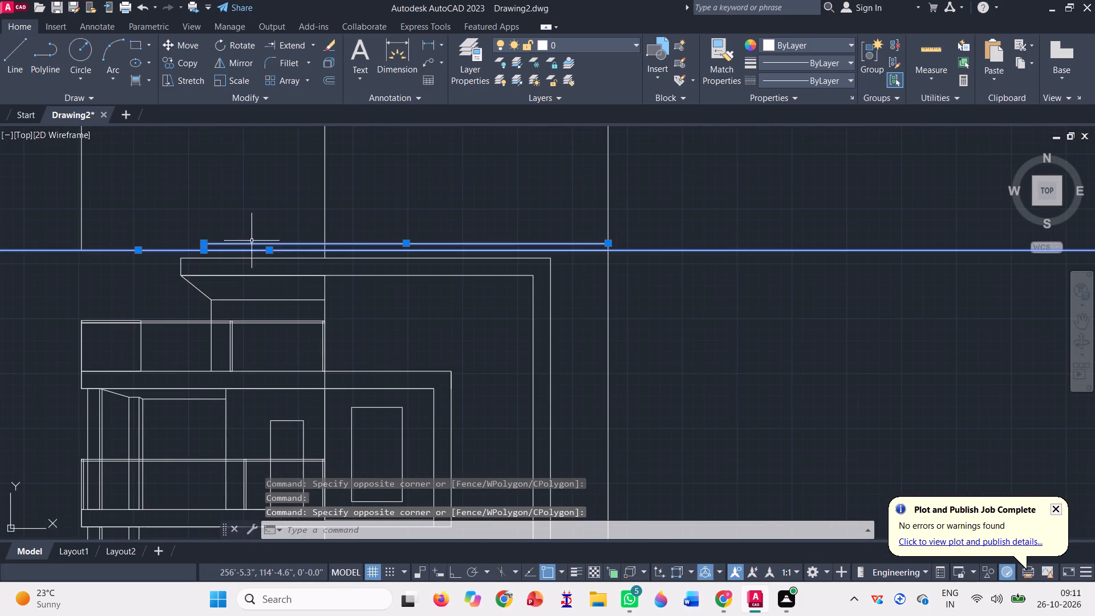
scroll(265, 244, down, 1)
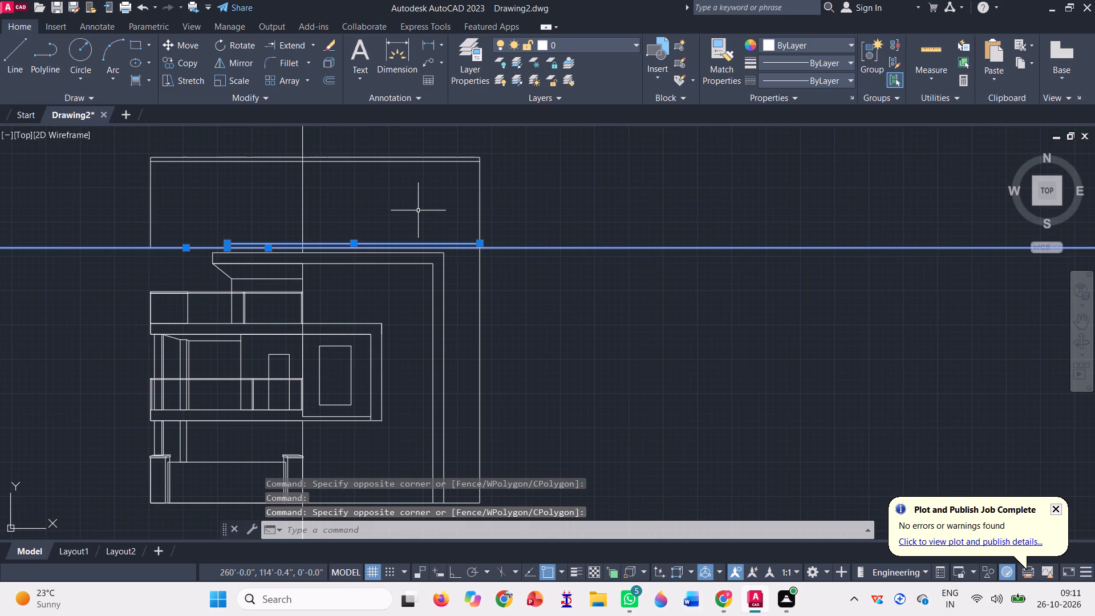
key(Delete)
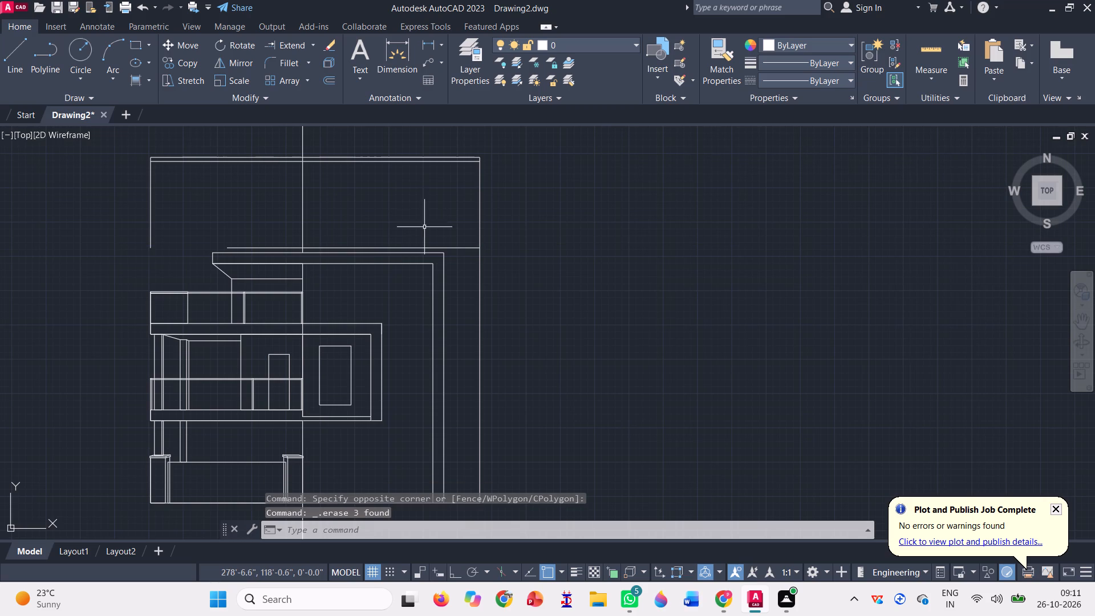
Erase the thin band's remaining horizontal line just above the roof band.
scroll(424, 238, up, 2)
click(494, 274)
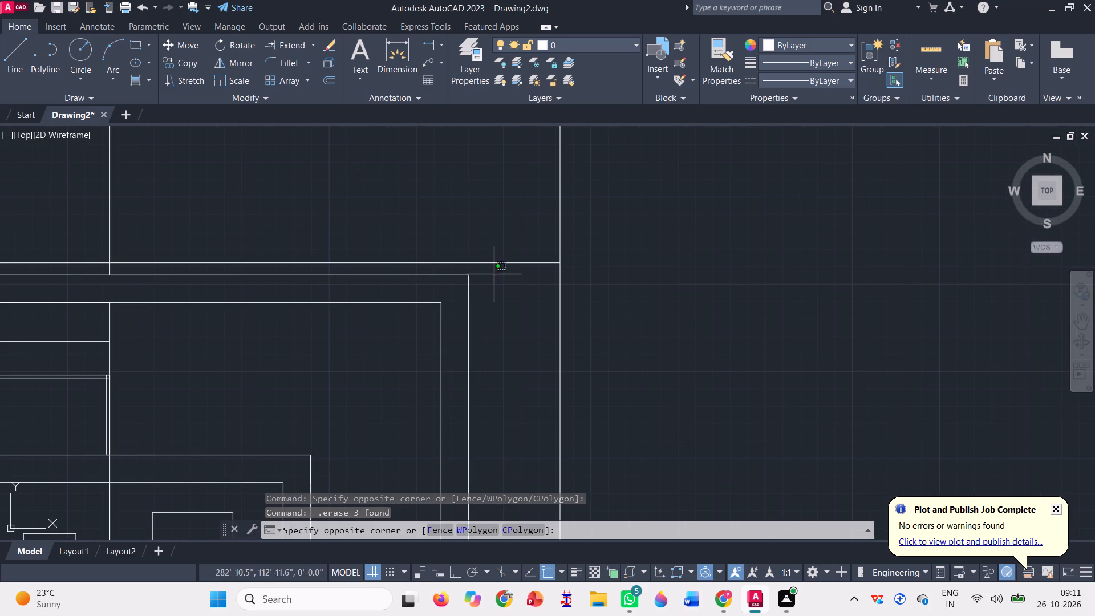
click(485, 248)
key(Delete)
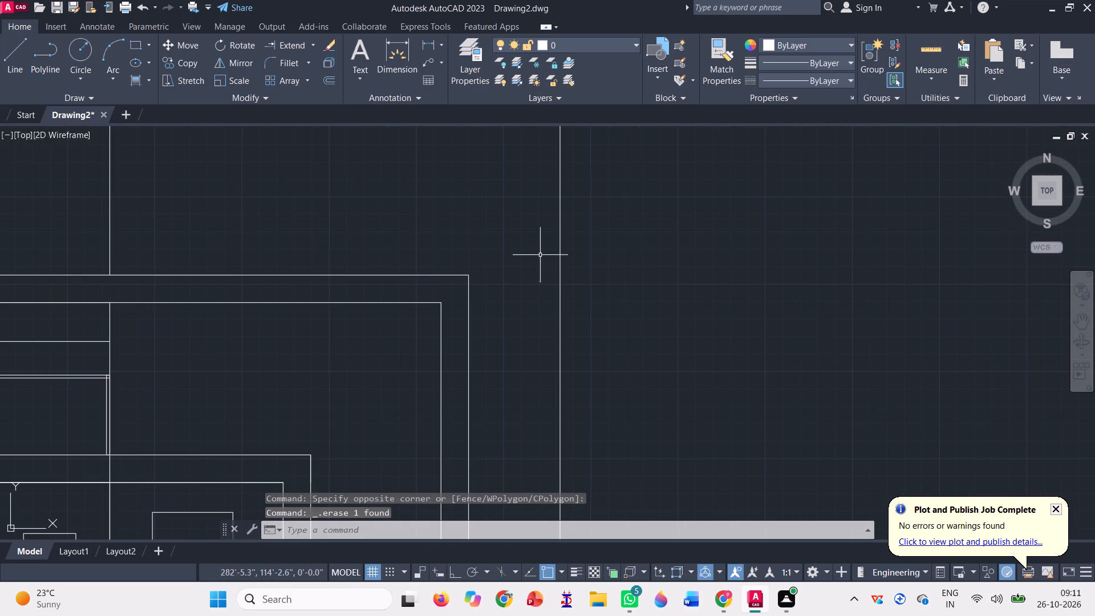
scroll(550, 253, down, 1)
scroll(486, 290, down, 1)
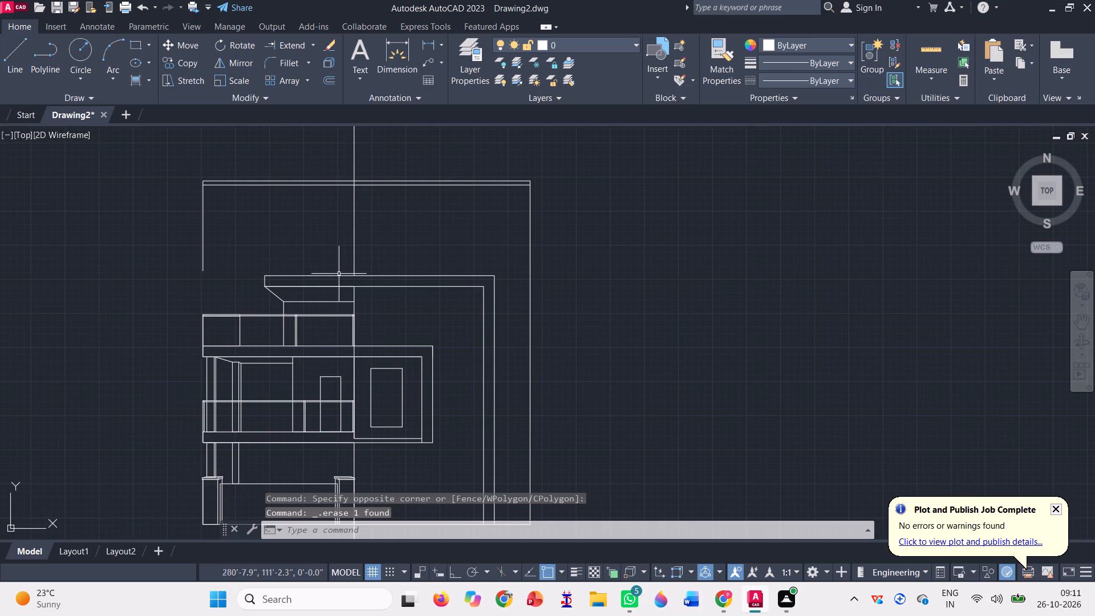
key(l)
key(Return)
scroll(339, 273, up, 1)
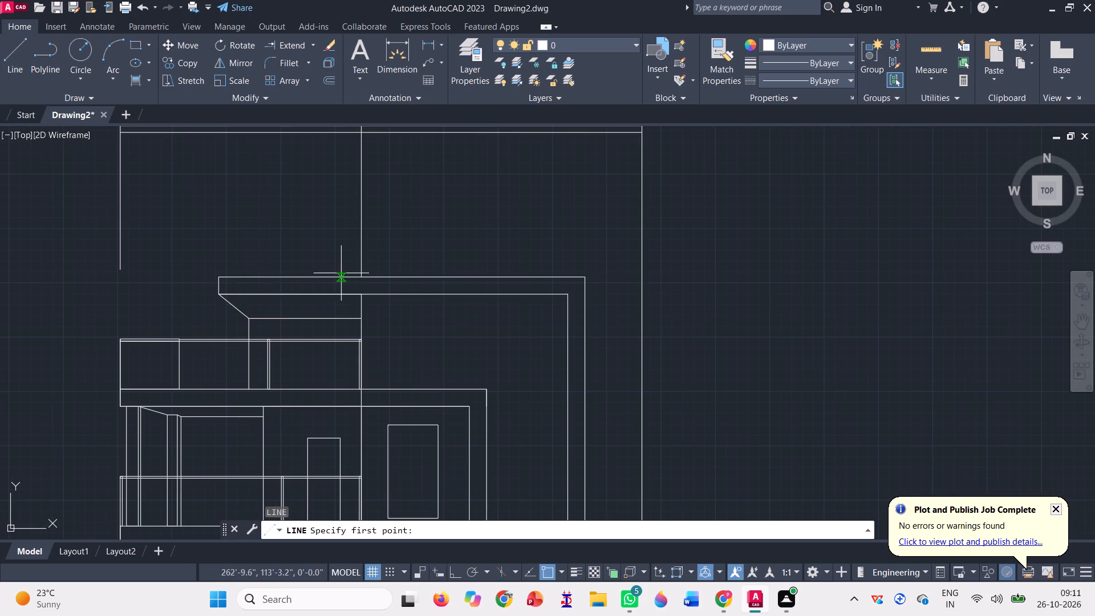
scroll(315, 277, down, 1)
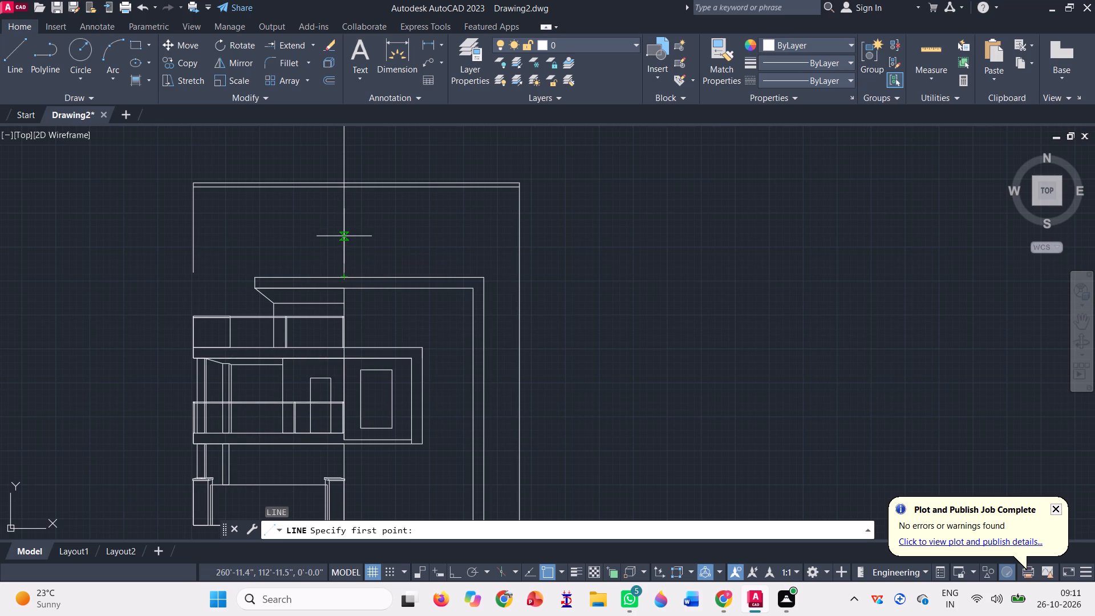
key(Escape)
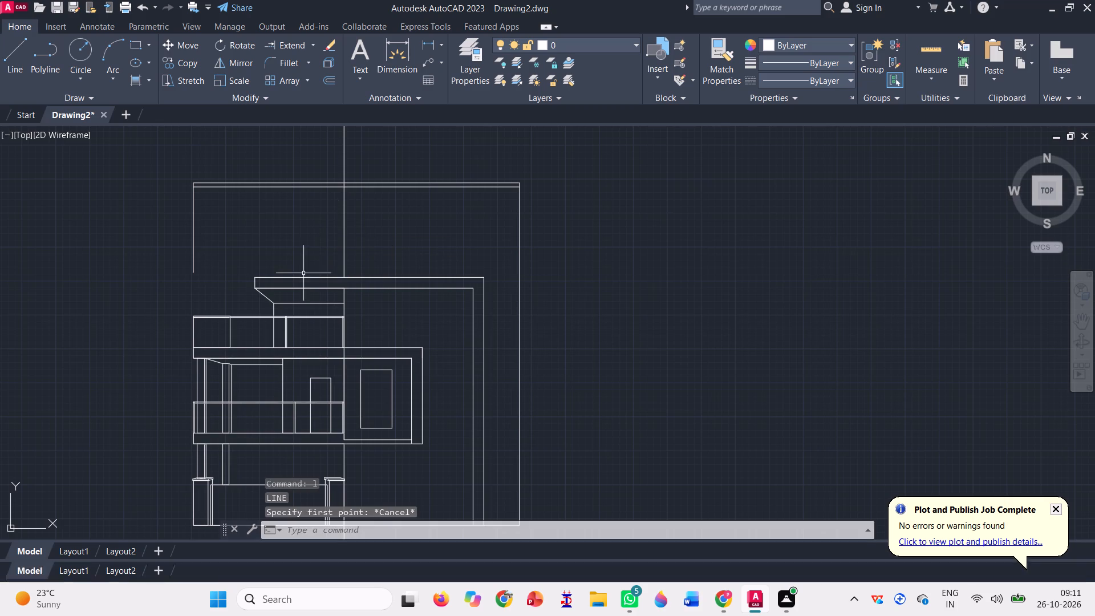
Copy the roof band's outline from its lower left corner to a point on the tall vertical line, below the outline's top edge.
scroll(303, 273, up, 2)
click(279, 306)
click(258, 294)
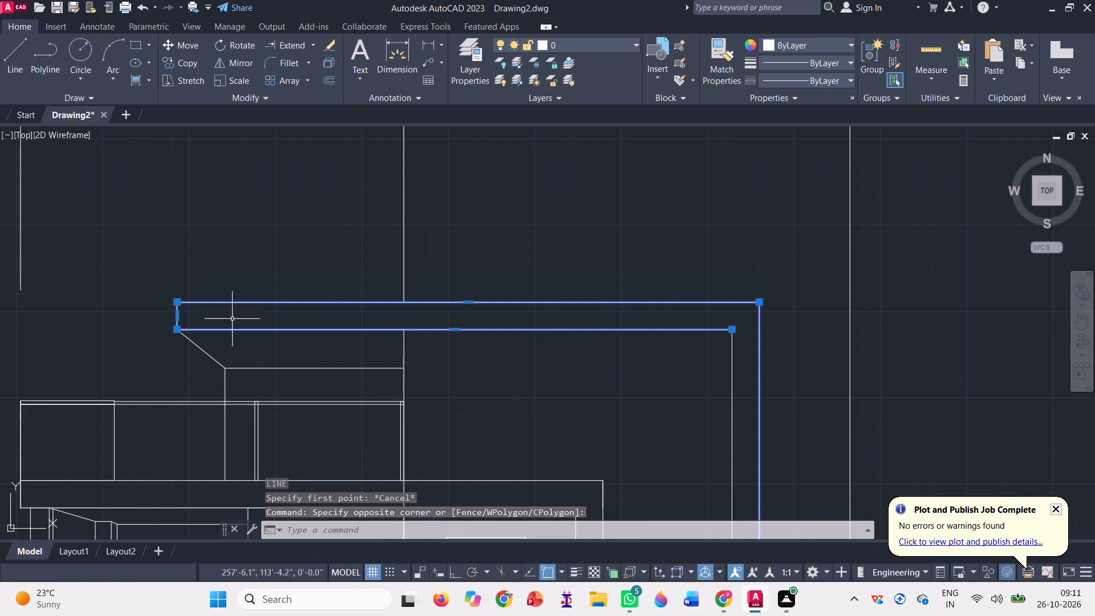
text(co)
key(space)
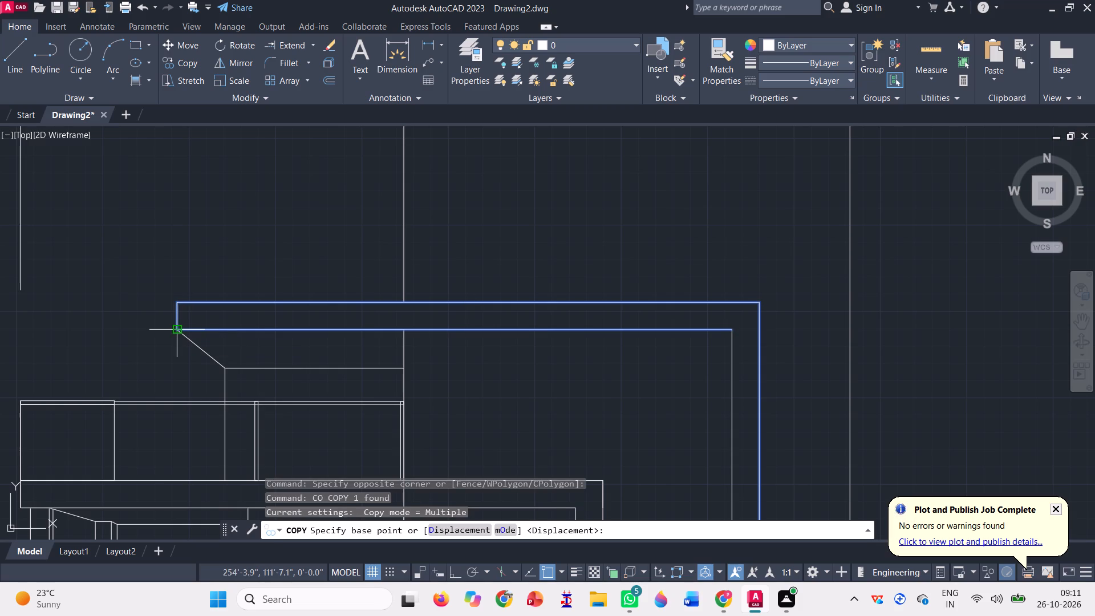
click(176, 331)
scroll(247, 381, down, 1)
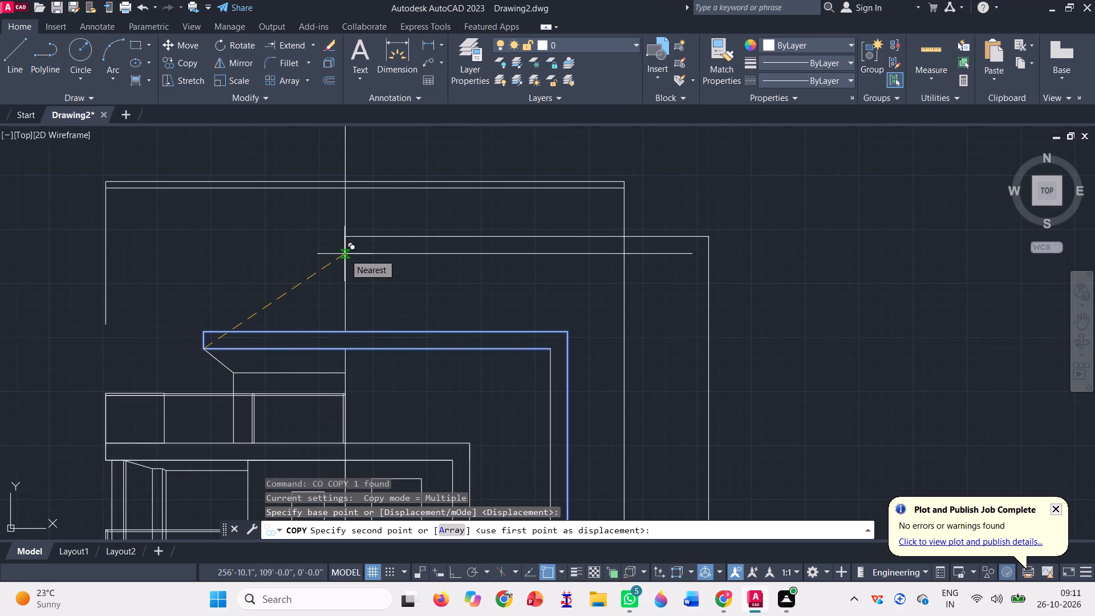
click(343, 253)
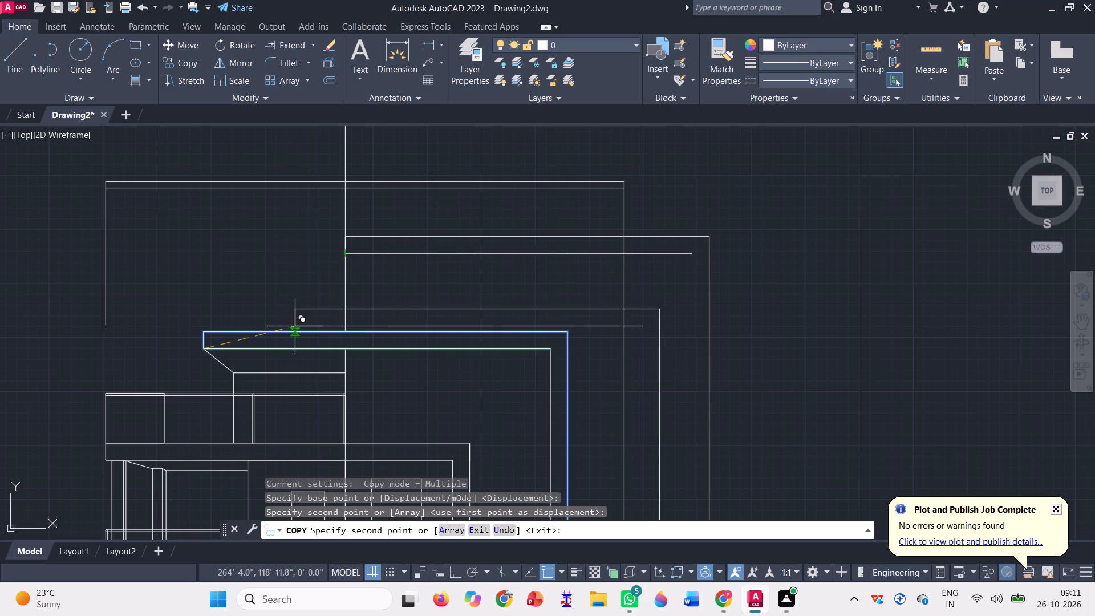
key(space)
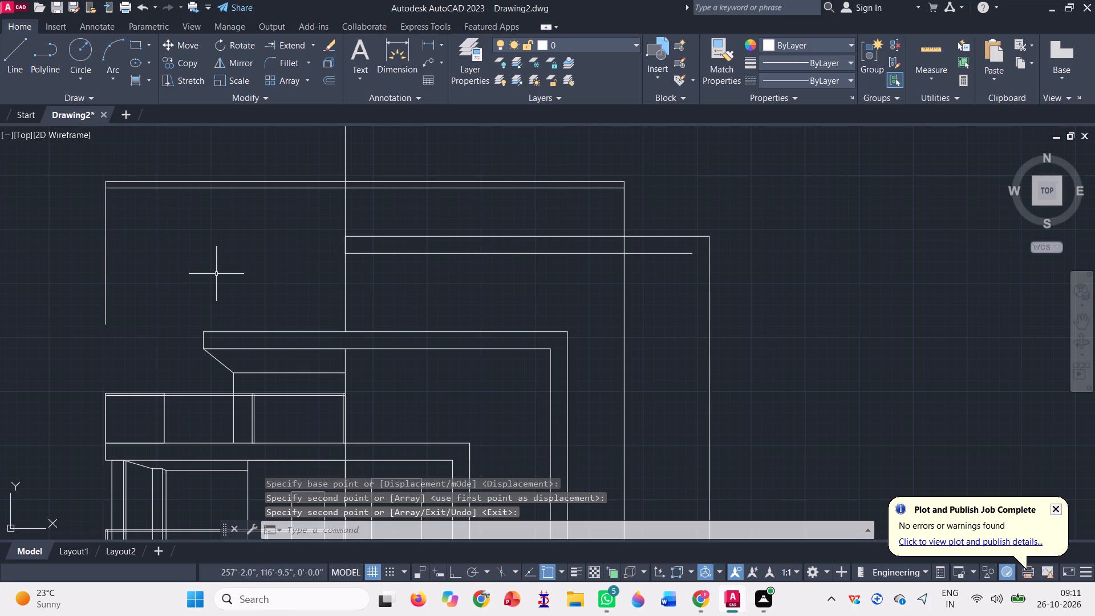
Trim the copied band's lines beyond the outline's right edge and remove its leftover vertical piece outside.
scroll(216, 271, down, 1)
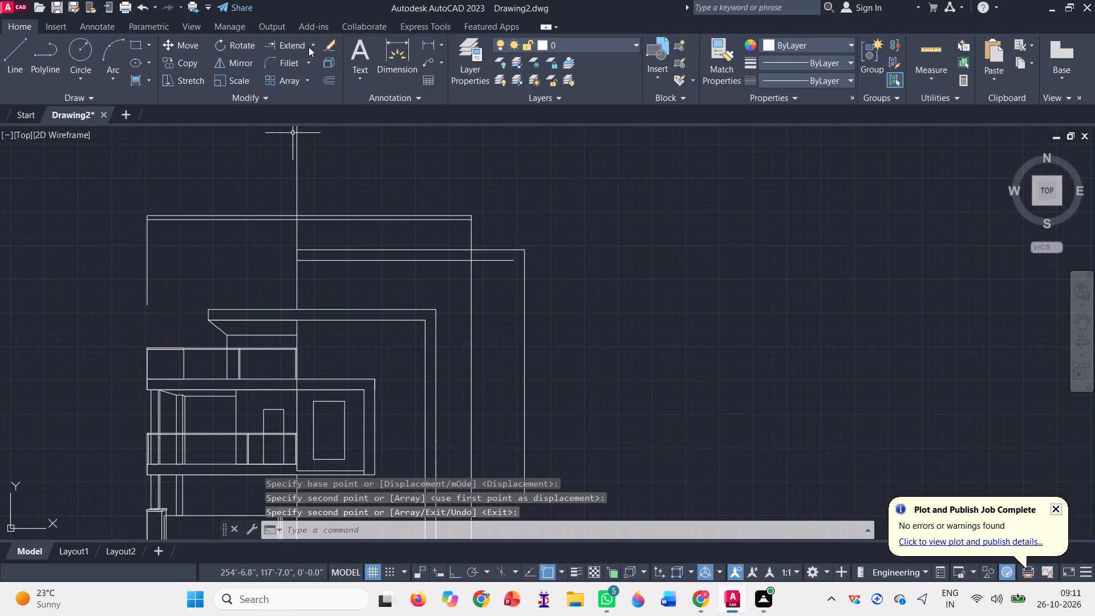
click(318, 49)
click(317, 46)
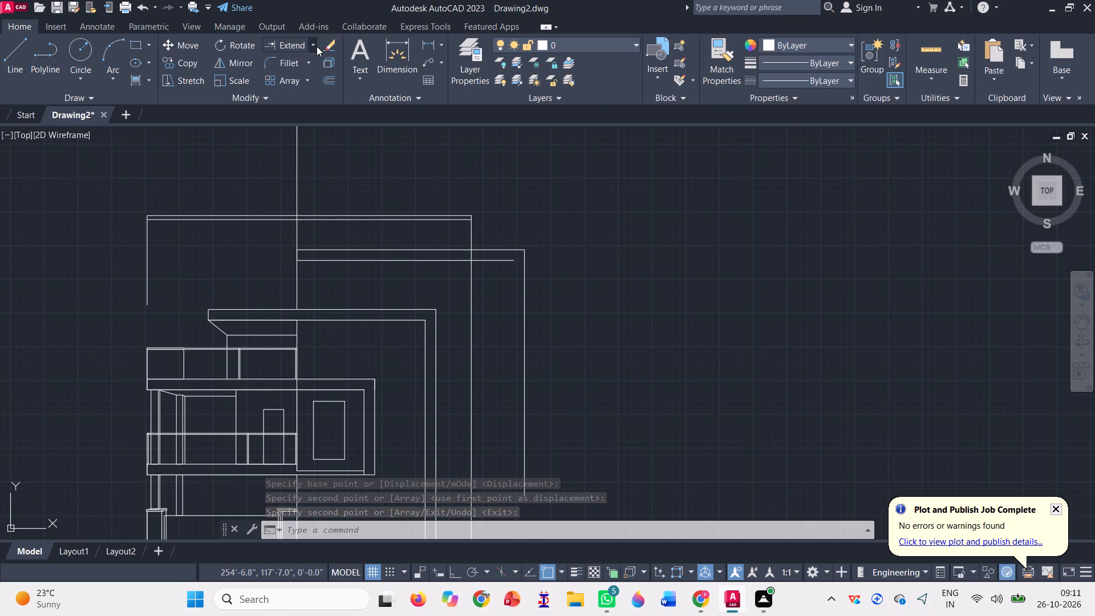
click(303, 64)
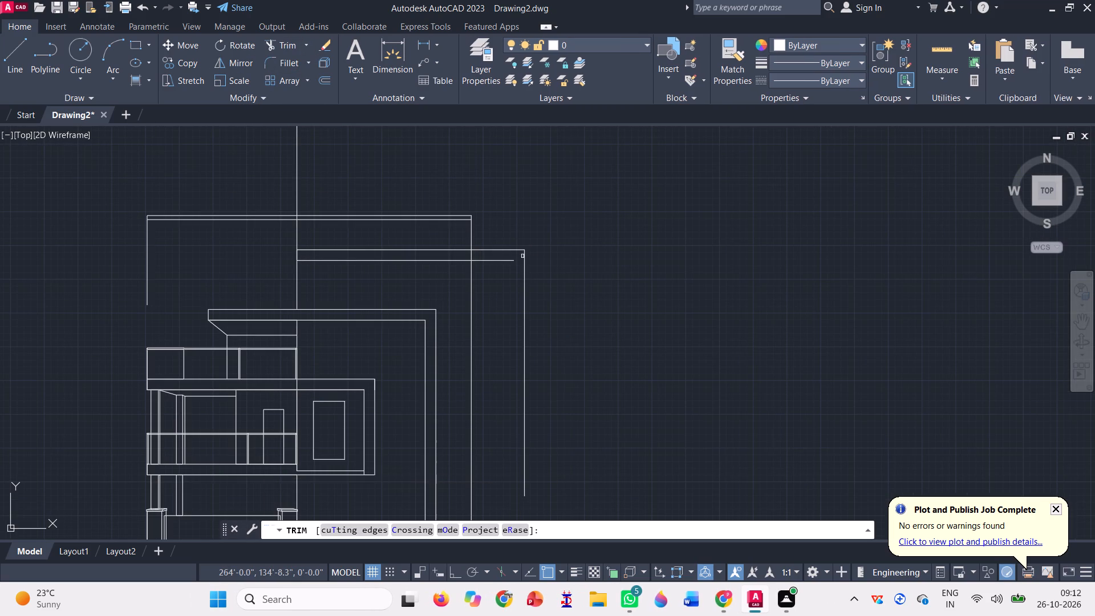
click(508, 233)
click(492, 294)
click(513, 326)
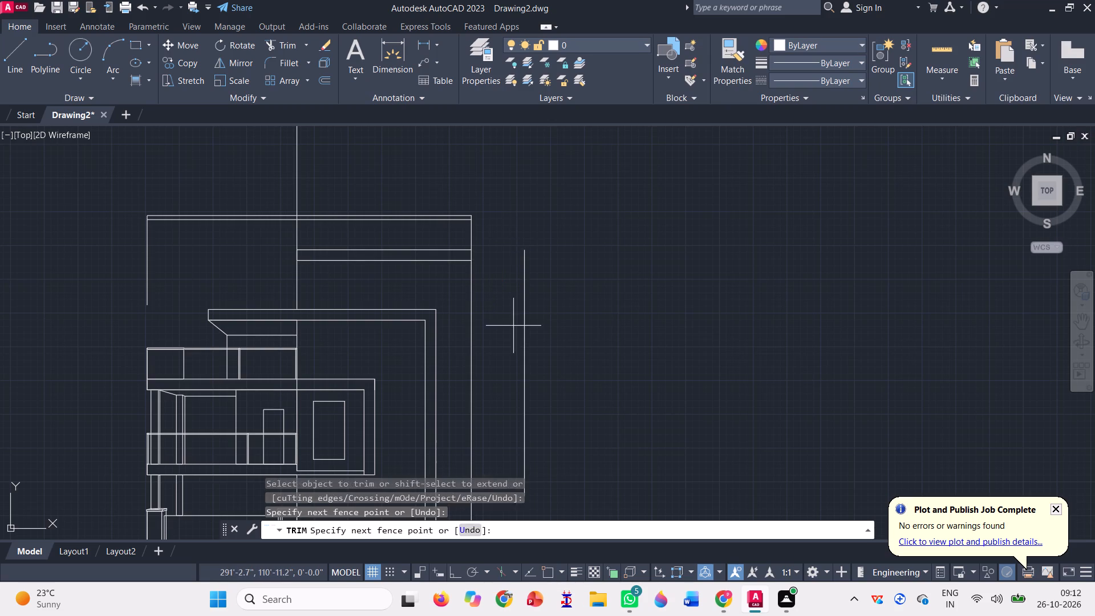
click(539, 336)
key(Escape)
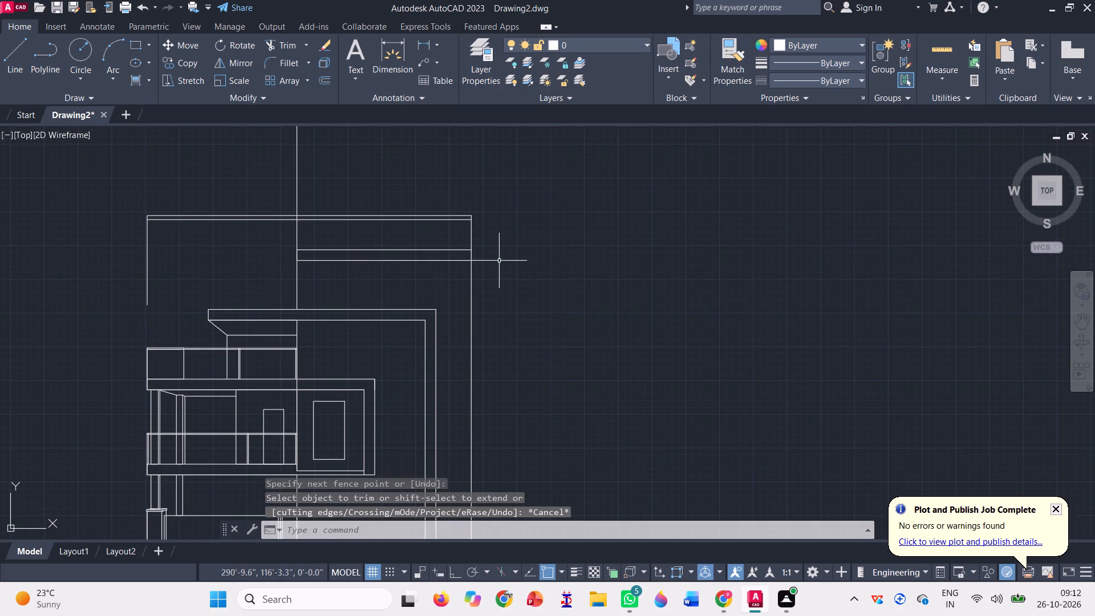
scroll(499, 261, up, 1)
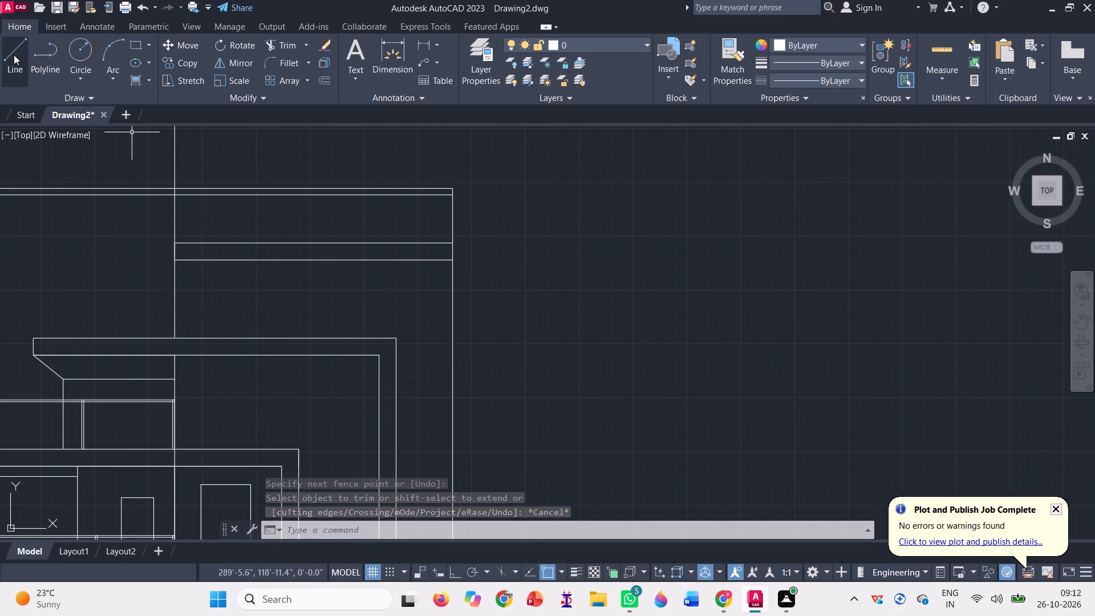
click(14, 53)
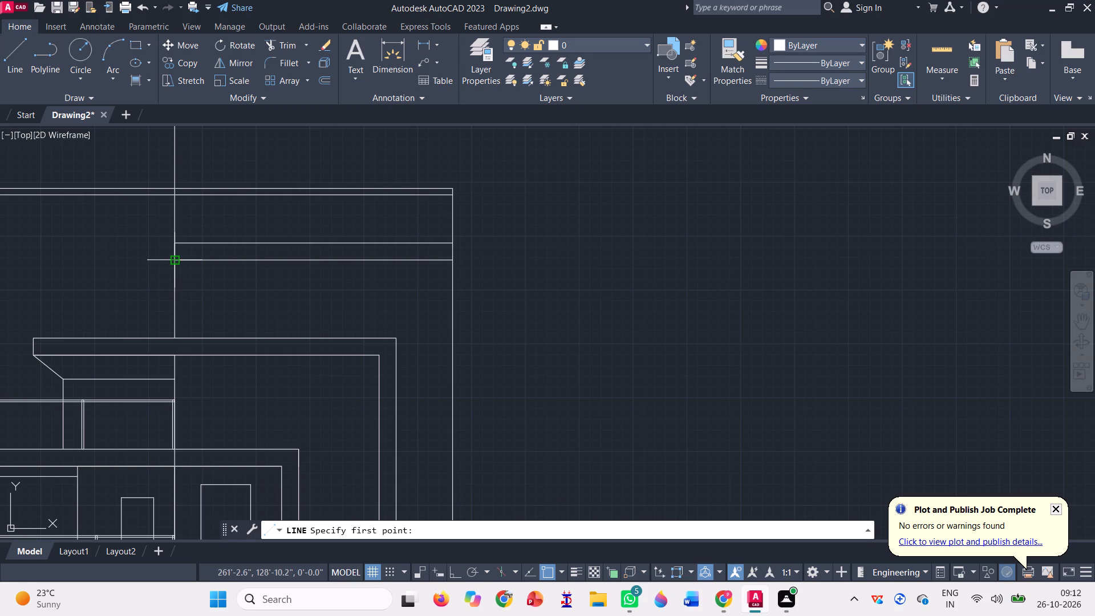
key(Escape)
Move the copied upper band horizontally leftward so its left end projects past the tall vertical line.
click(288, 291)
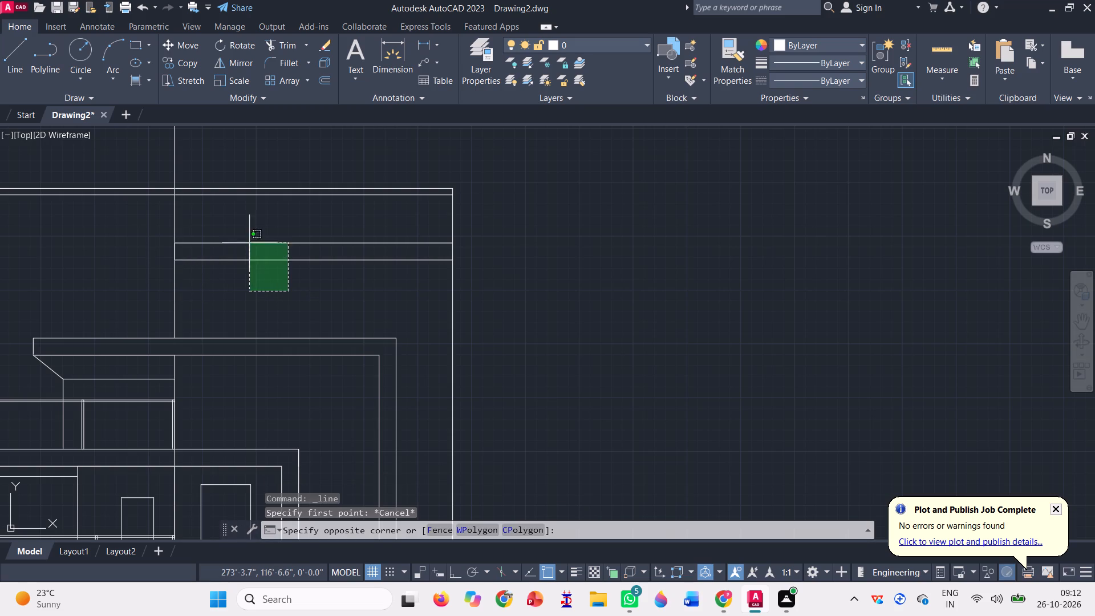
click(244, 235)
text(m)
key(space)
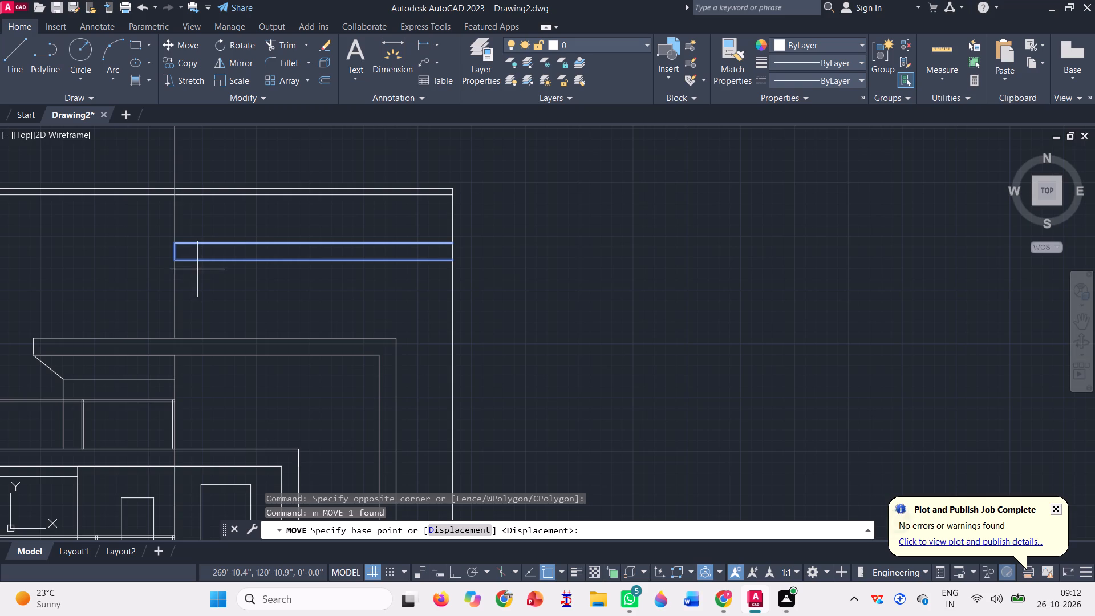
click(174, 261)
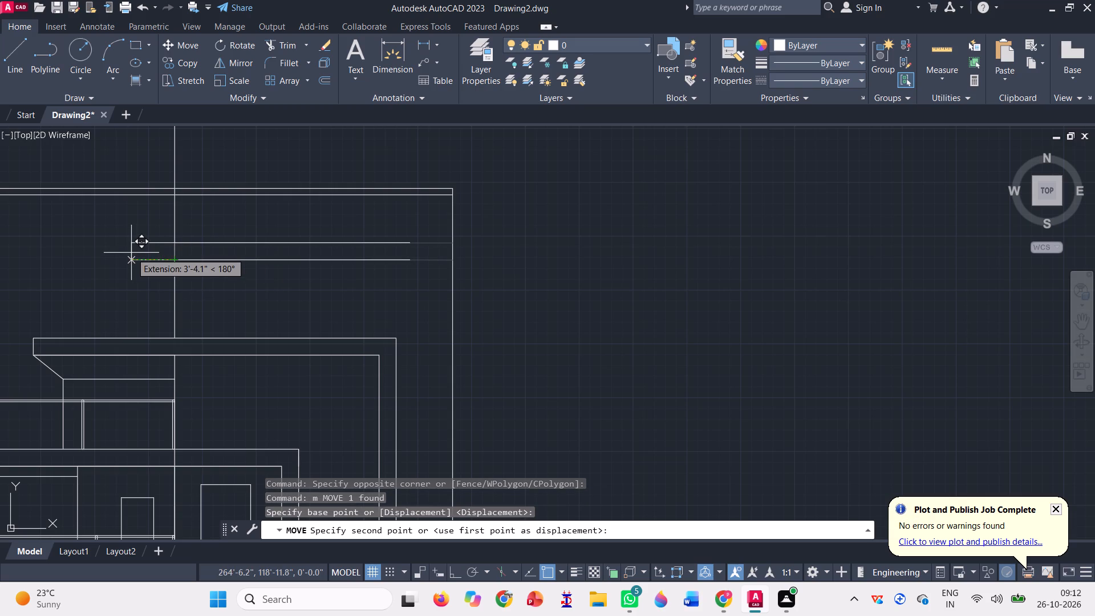
click(140, 253)
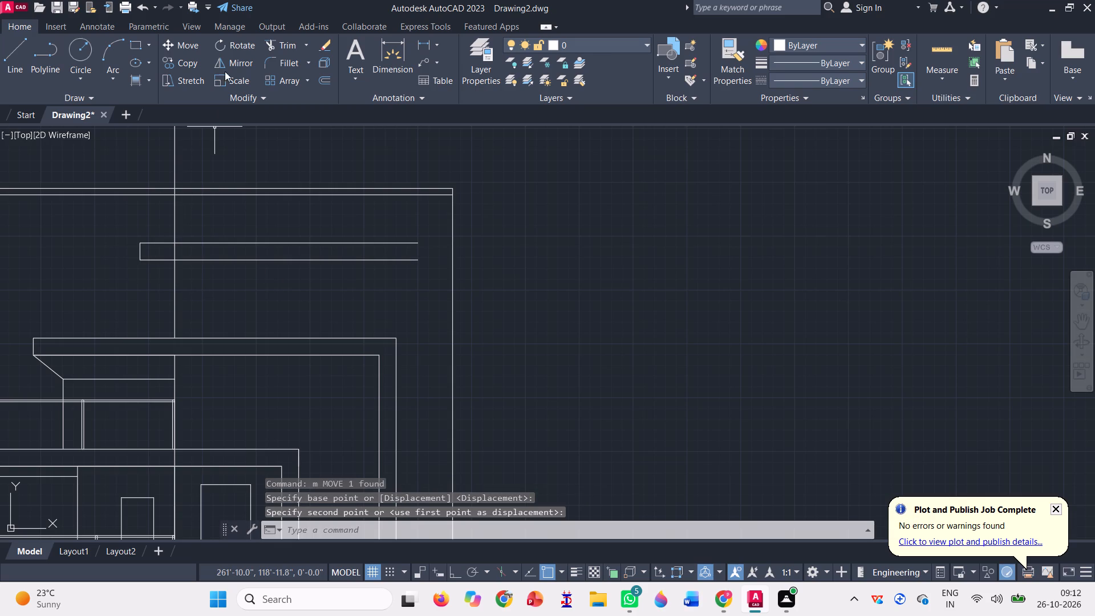
Extend the upper band's two horizontal lines to the outline's right vertical edge.
click(307, 44)
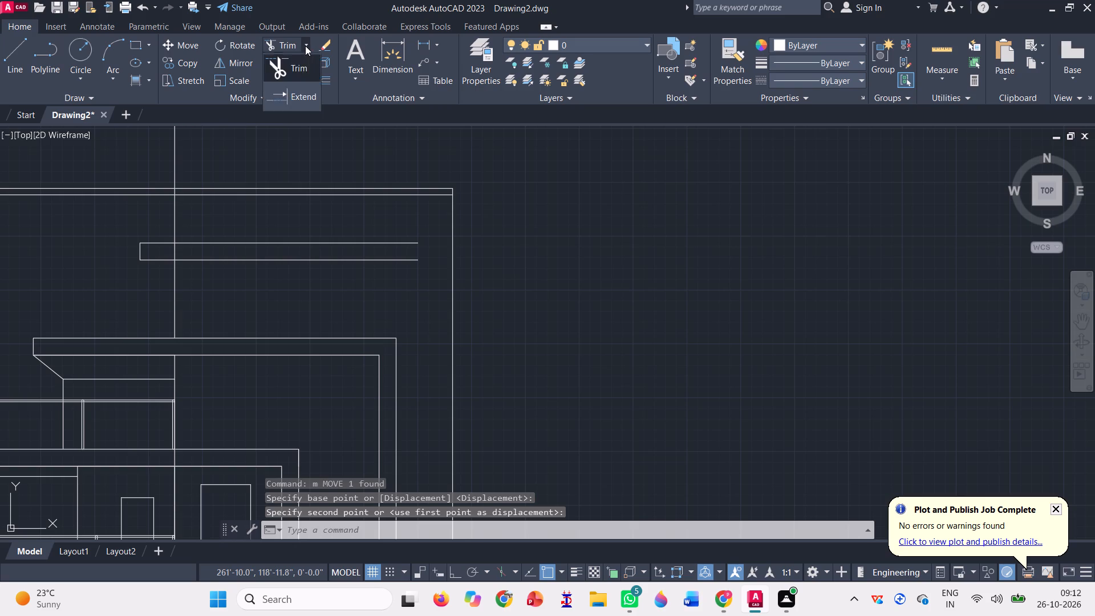
click(283, 97)
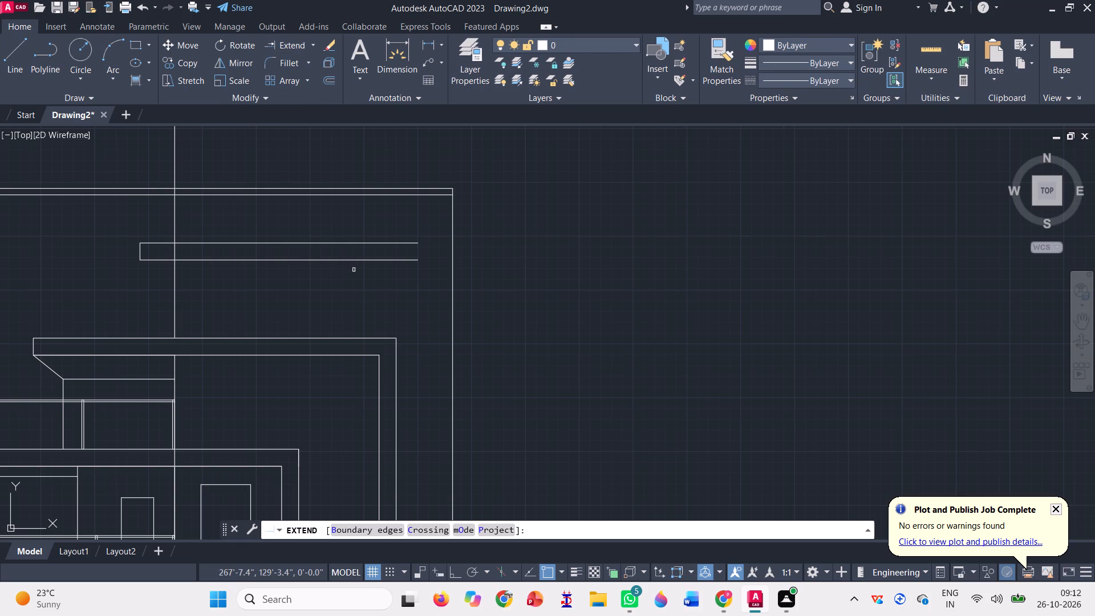
click(355, 272)
click(371, 214)
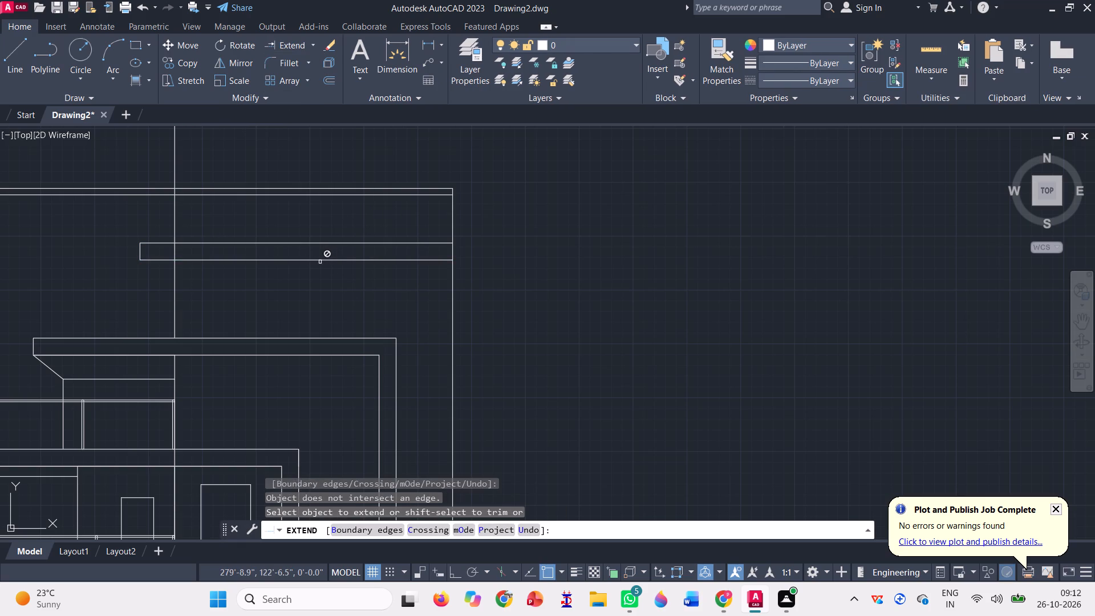
key(Escape)
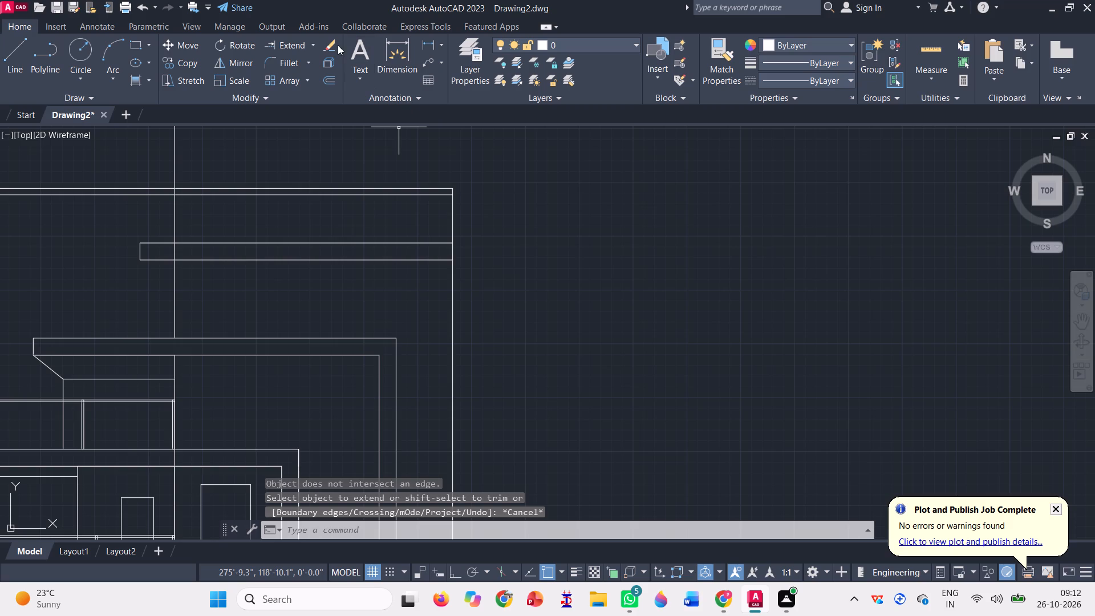
Trim the piece of the tall vertical line that crosses inside the upper band.
click(314, 44)
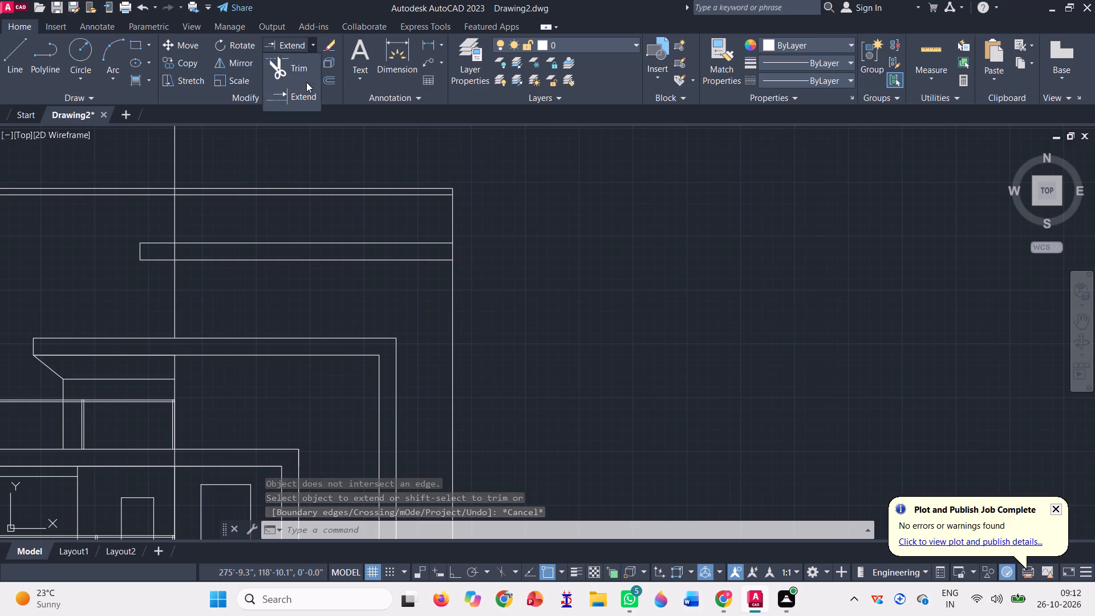
click(299, 67)
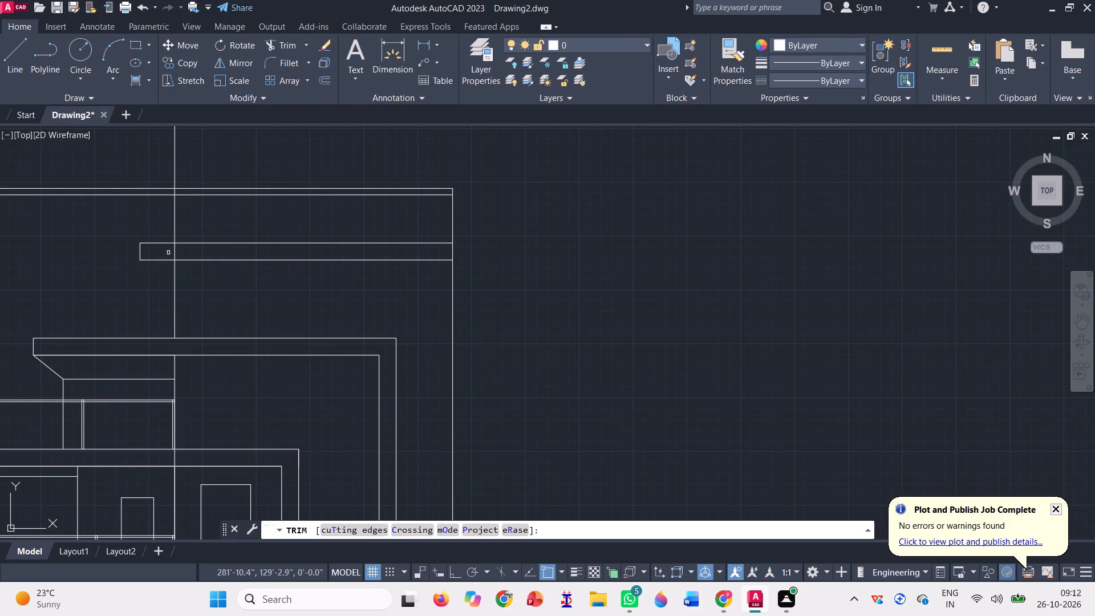
click(172, 253)
click(195, 258)
scroll(232, 289, down, 1)
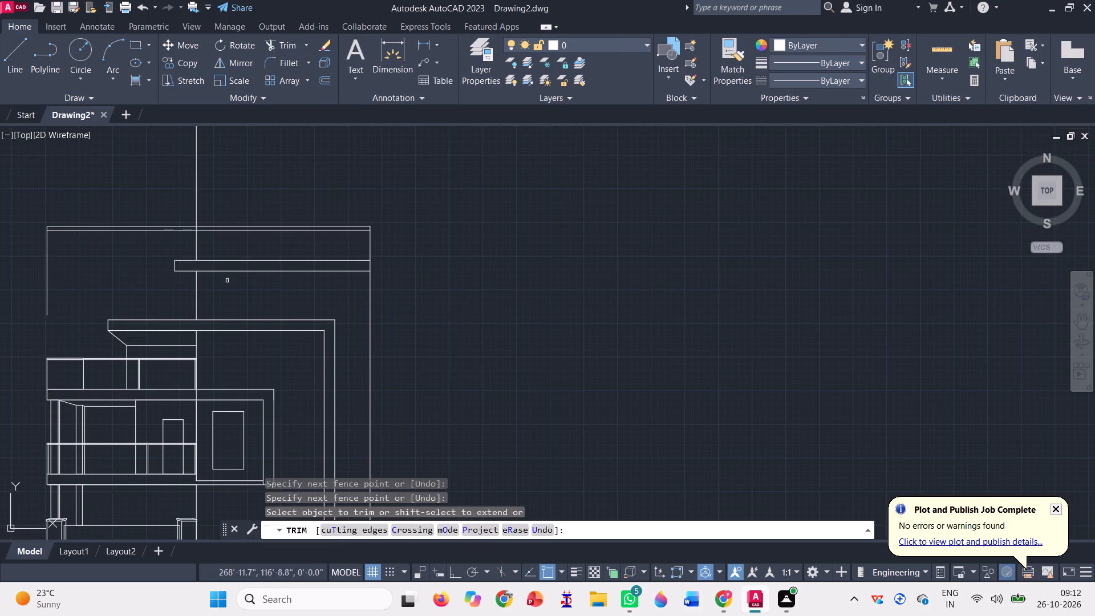
key(Escape)
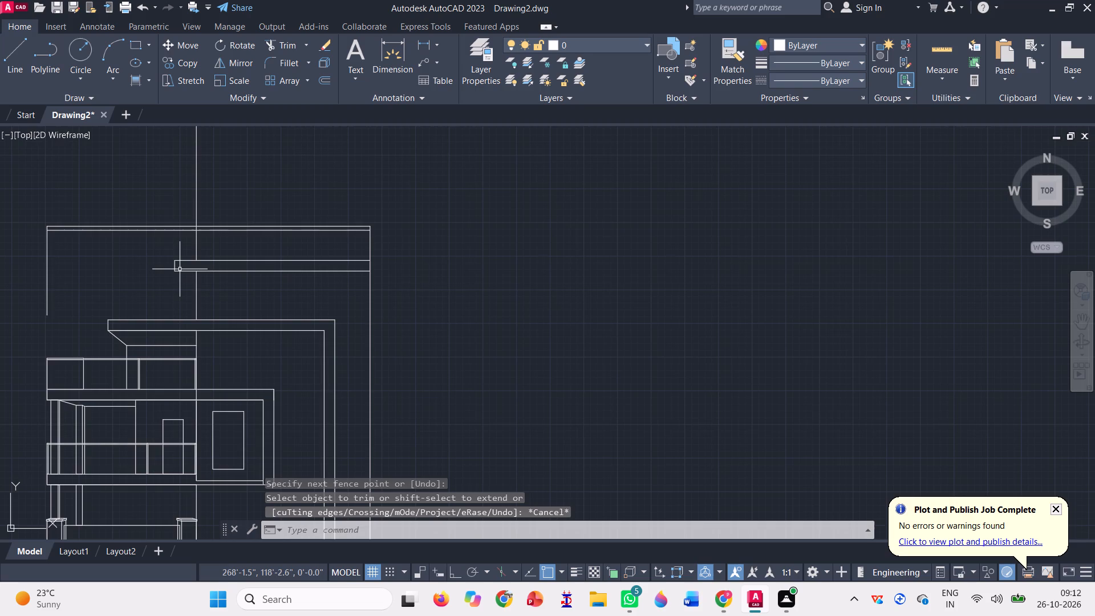
Draw a slanted line from the upper band's lower left corner down to the roof frame's top edge, just left of the vertical line.
scroll(180, 269, up, 1)
key(l)
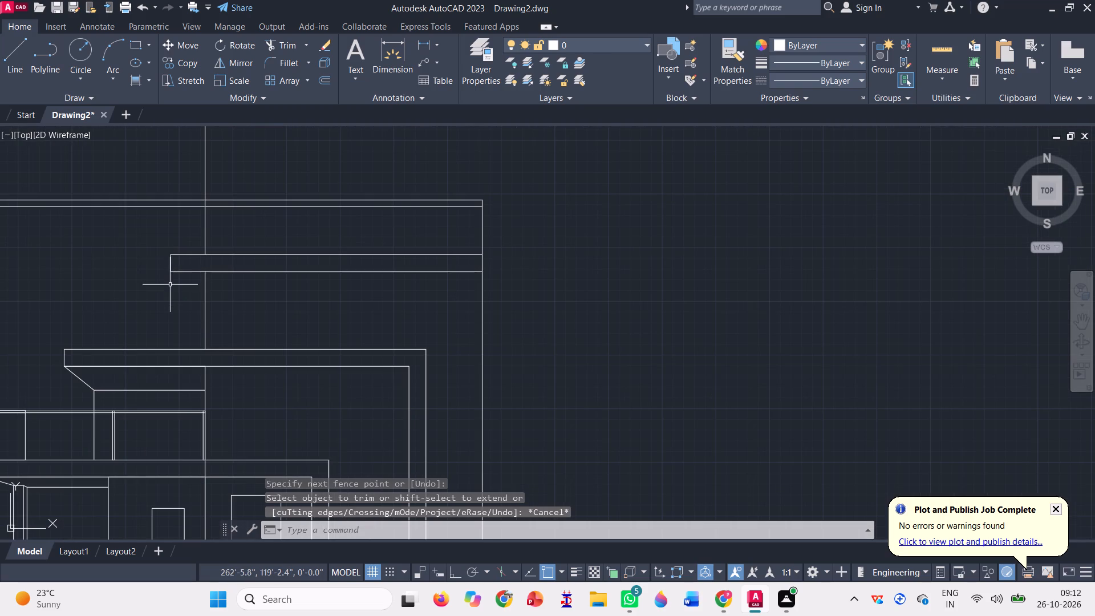
key(Return)
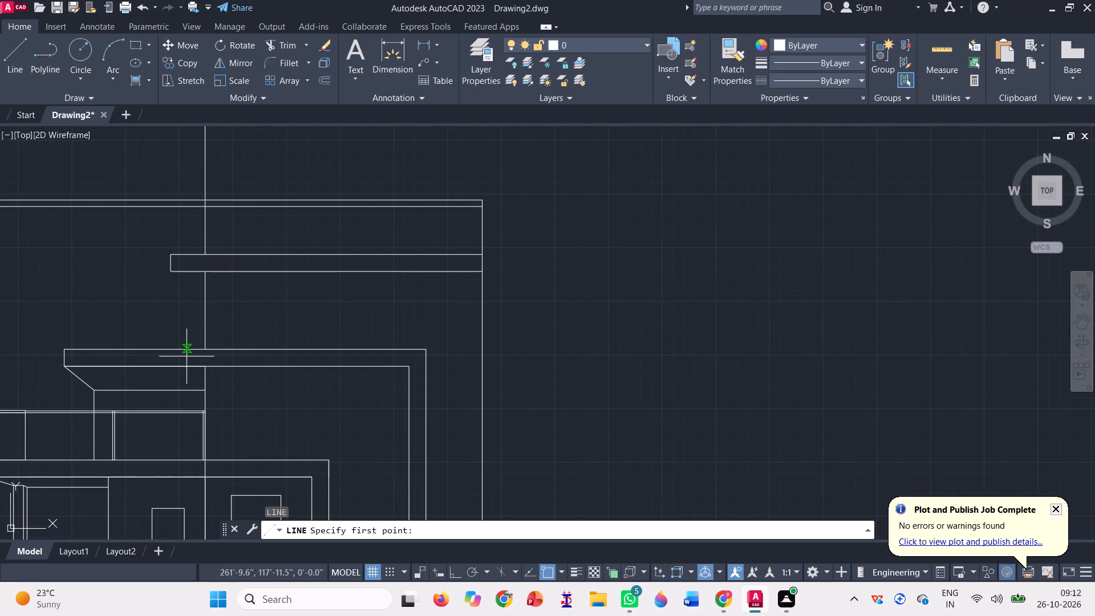
click(167, 273)
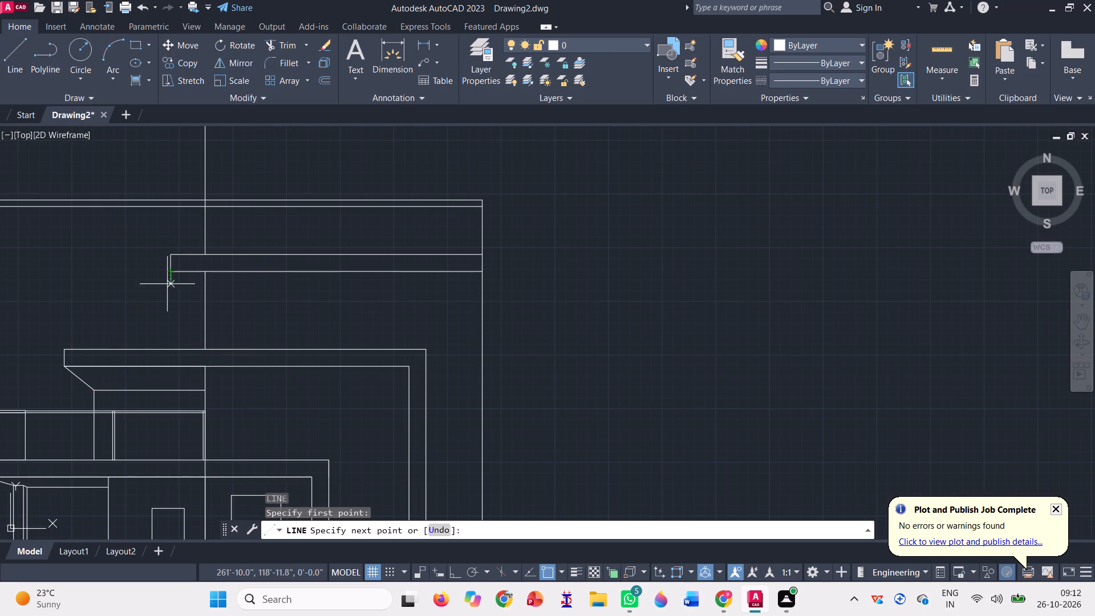
click(193, 350)
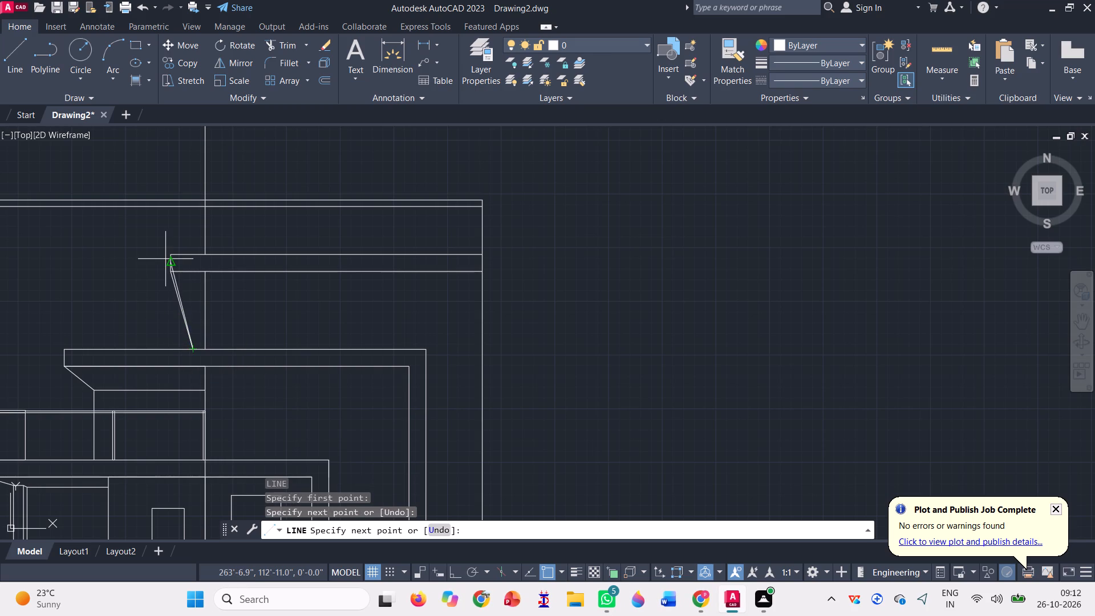
key(space)
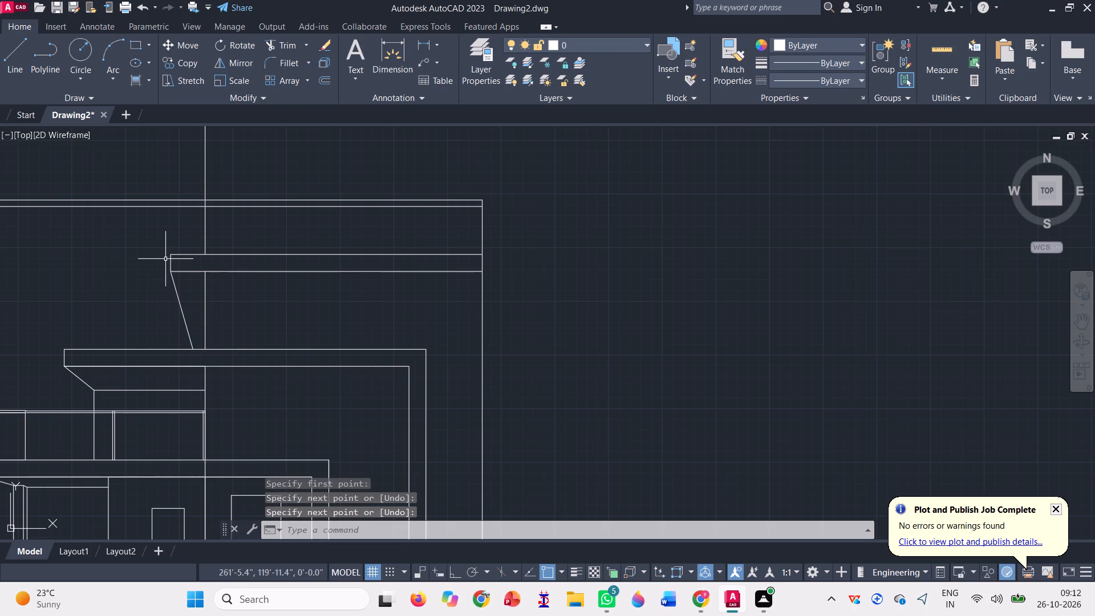
Move the upper band and slanted line horizontally rightward with Ortho on, bringing the slanted line's foot to the tall vertical line.
scroll(187, 258, down, 2)
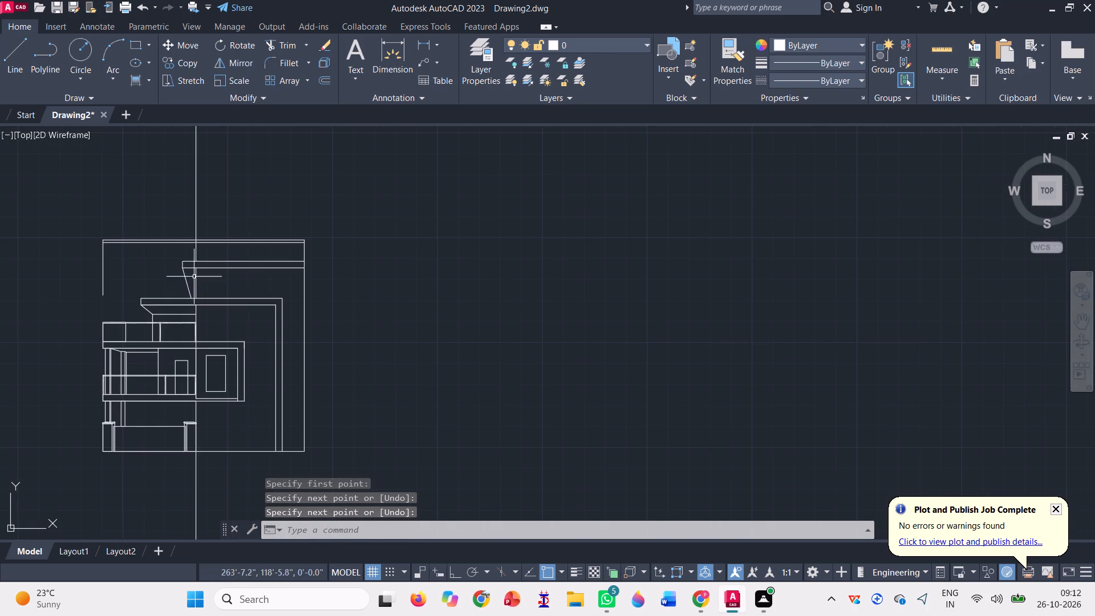
scroll(193, 281, up, 2)
scroll(193, 281, down, 1)
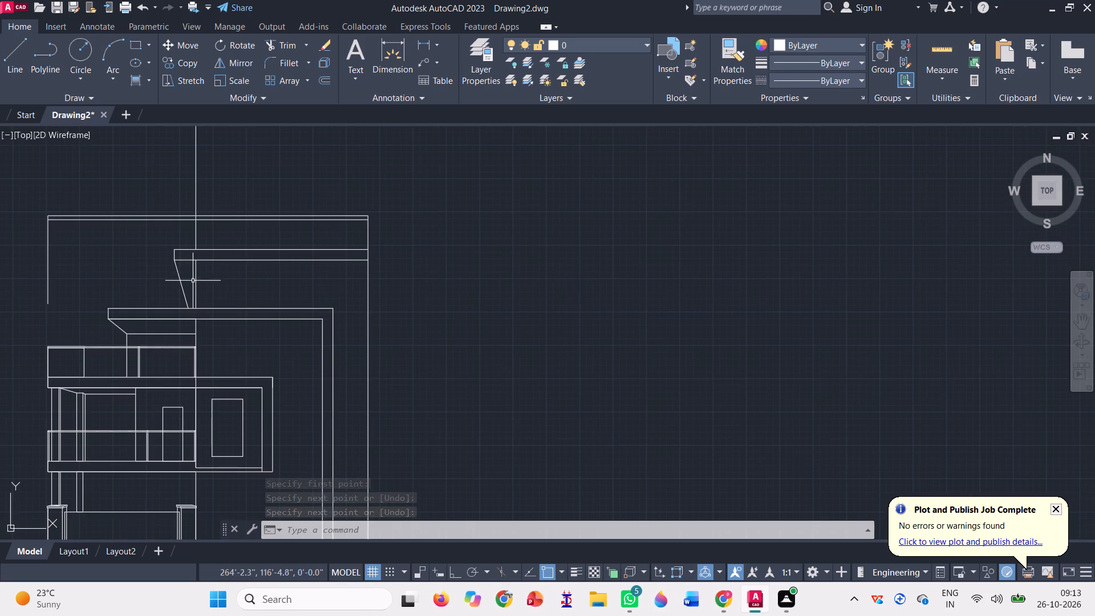
click(183, 273)
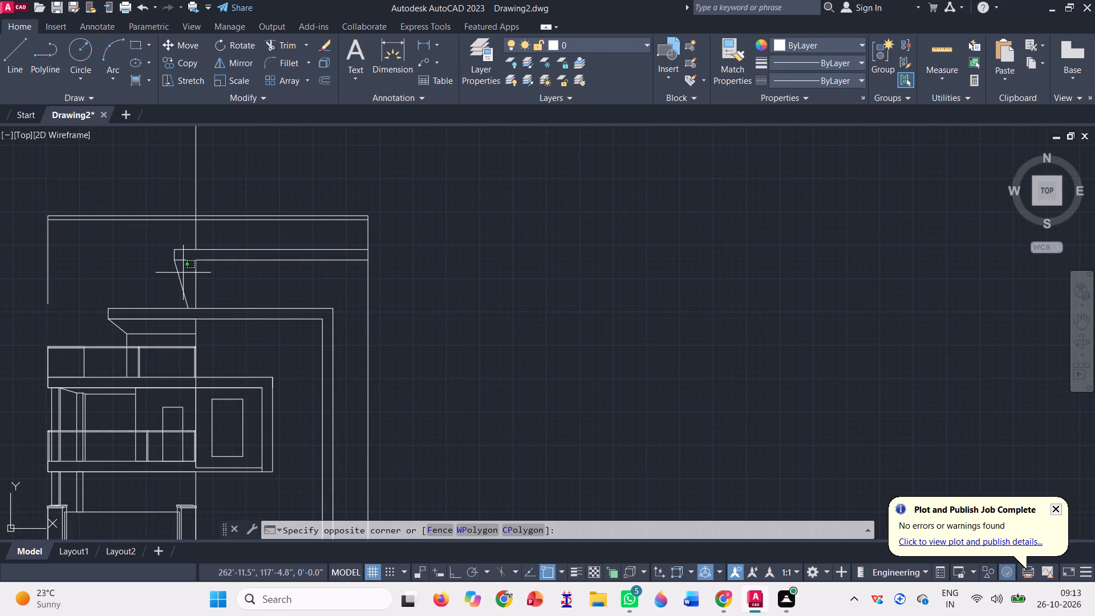
click(166, 248)
key(n)
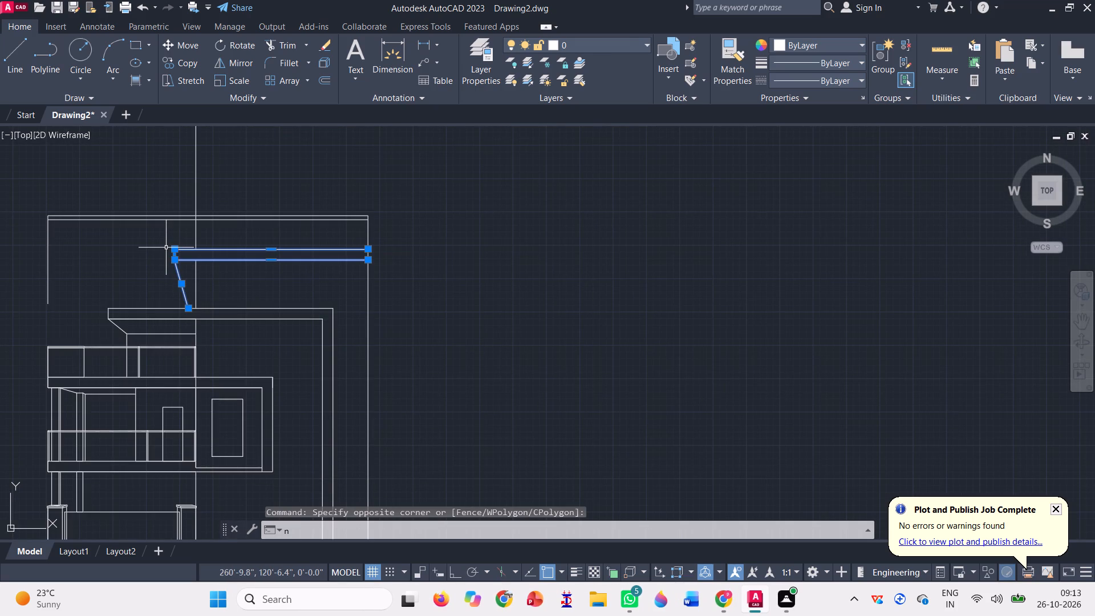
key(BackSpace)
text(m)
key(space)
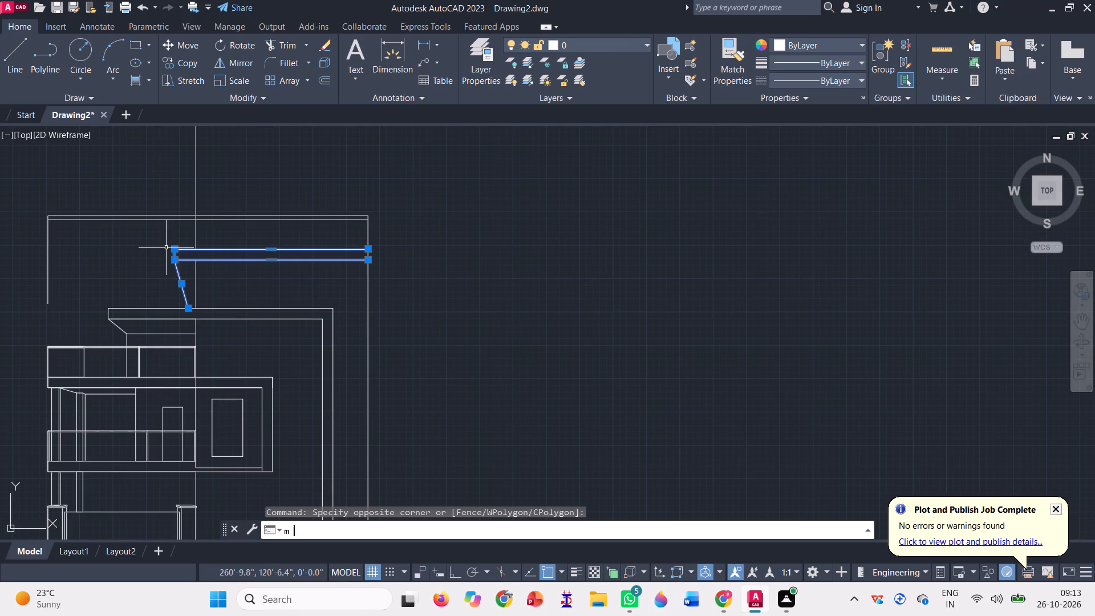
scroll(166, 248, up, 2)
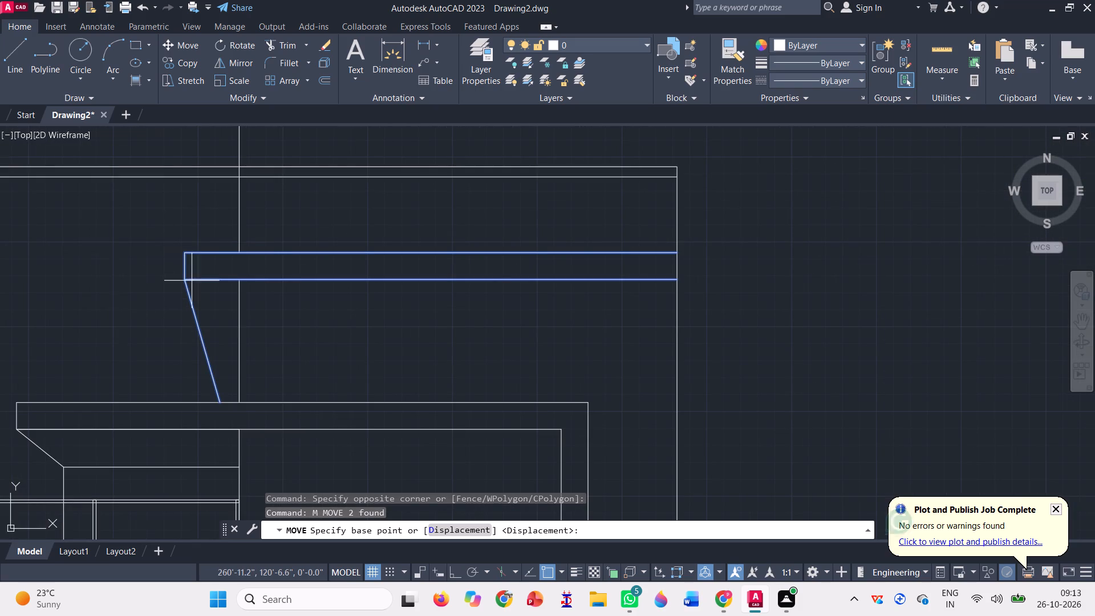
click(185, 275)
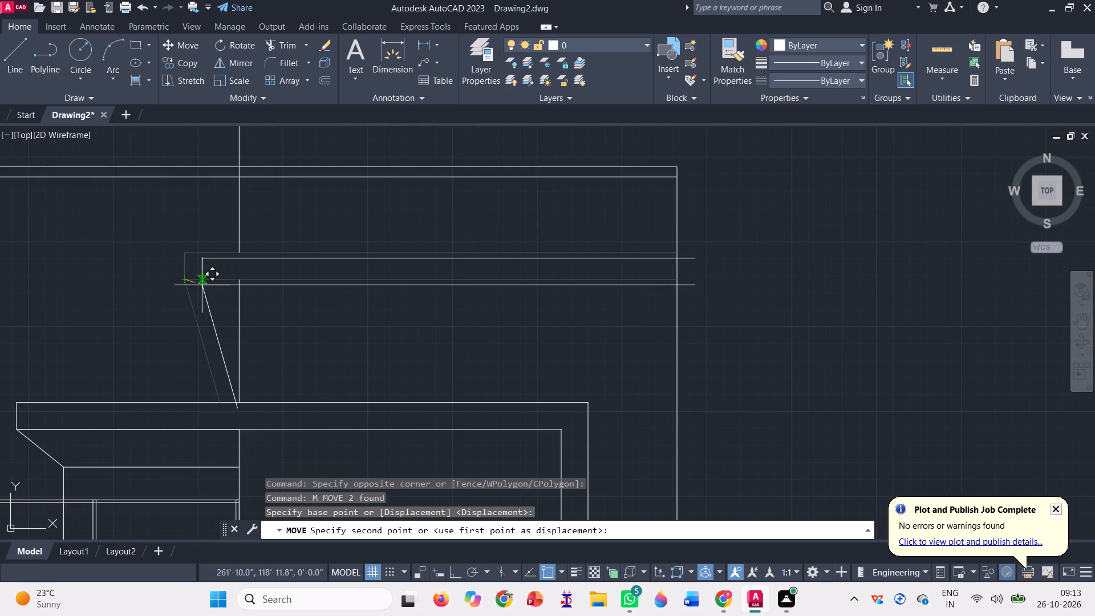
key(F8)
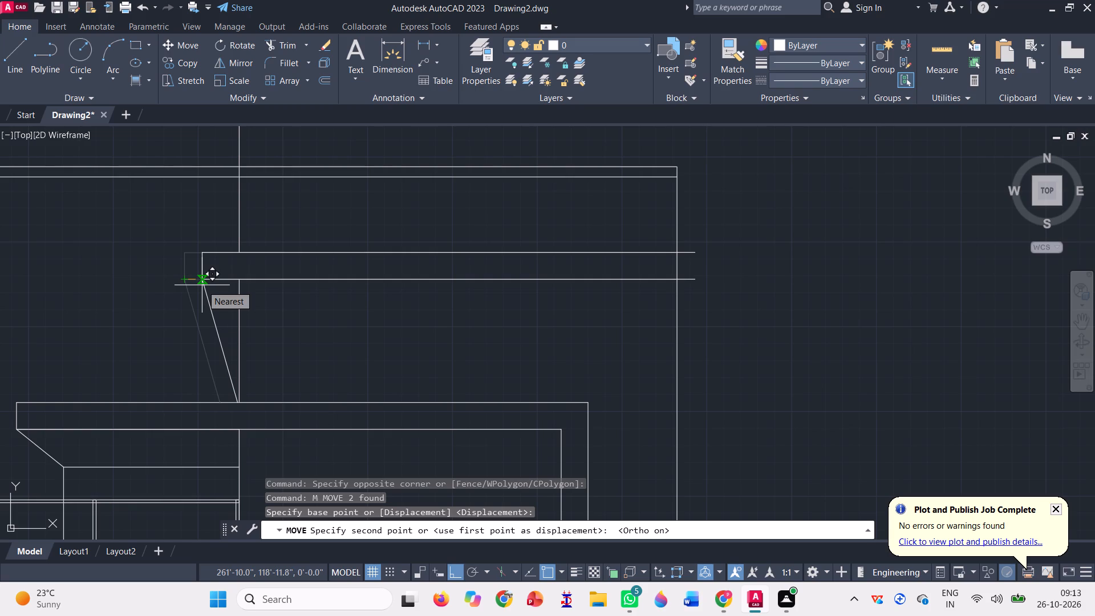
click(204, 284)
scroll(173, 297, down, 1)
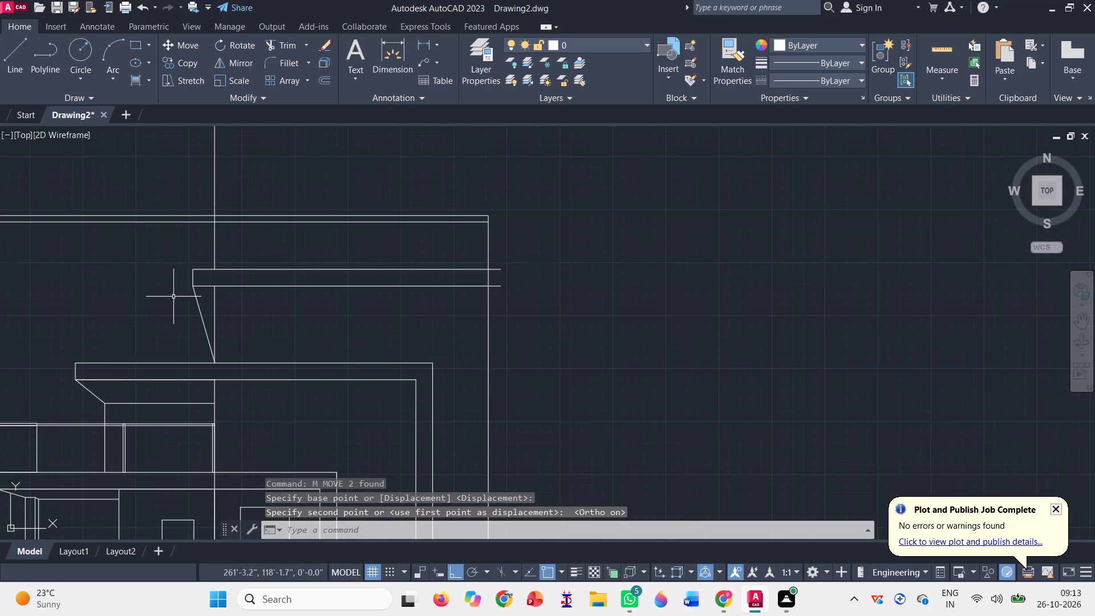
Trim away the outline's double top line on both sides of the tall vertical line and its leftover left edge.
click(274, 44)
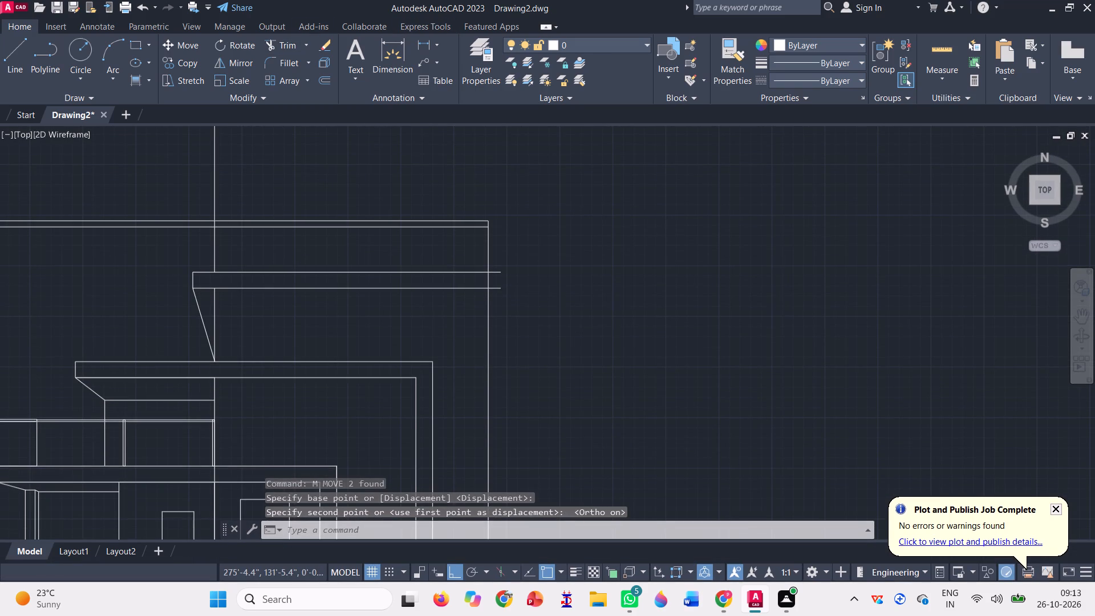
scroll(490, 335, up, 2)
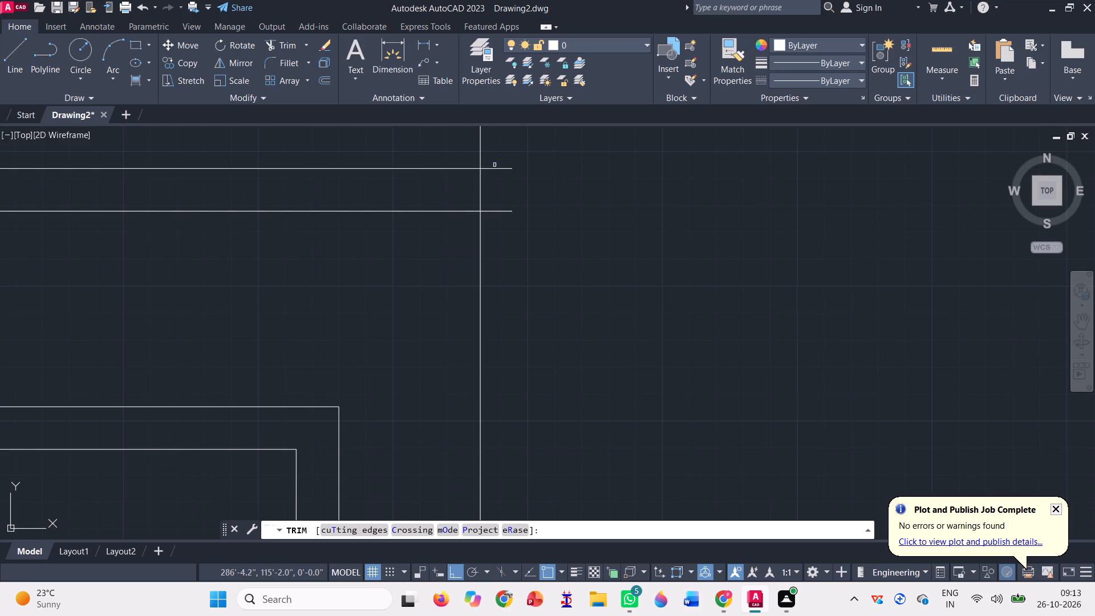
scroll(558, 275, down, 2)
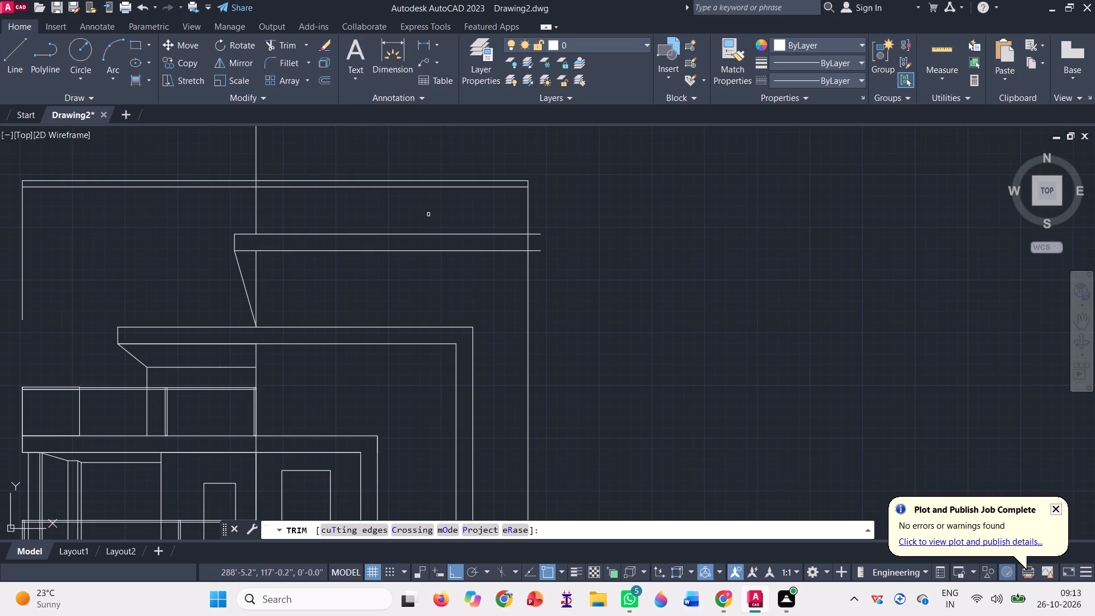
click(428, 214)
click(354, 164)
click(204, 220)
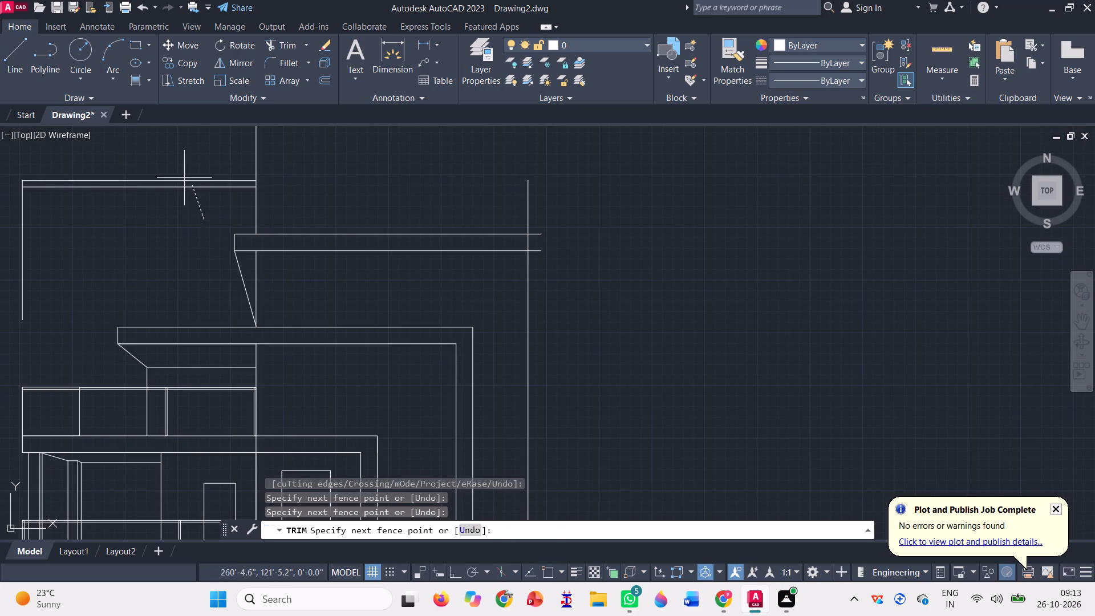
click(175, 158)
click(21, 242)
Trim the tall vertical line above the upper band and below the elevation's base line.
click(225, 199)
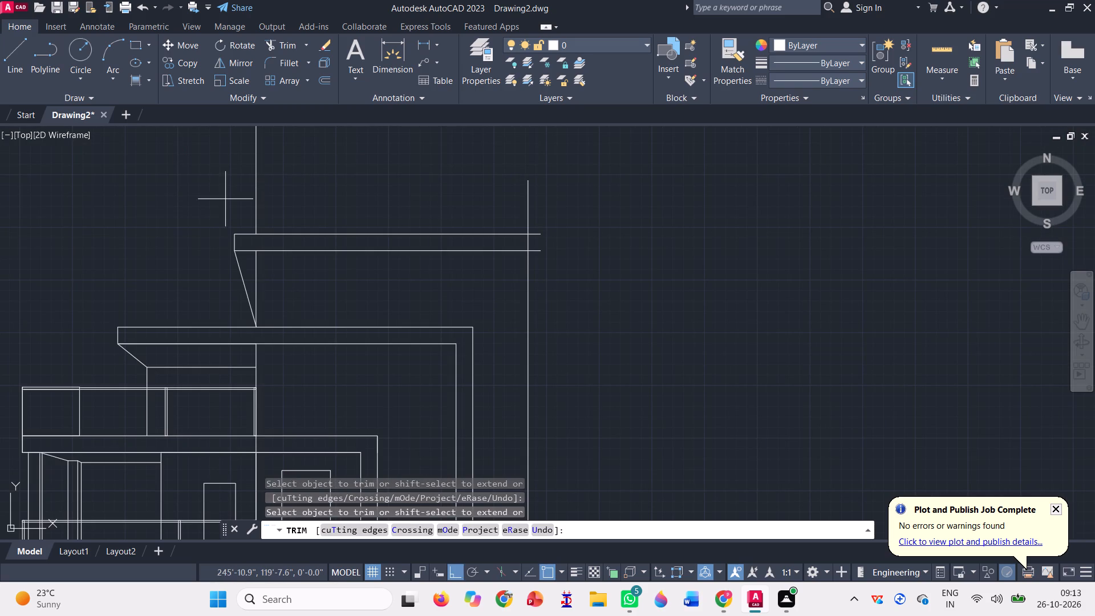
click(299, 181)
scroll(305, 206, down, 2)
click(271, 449)
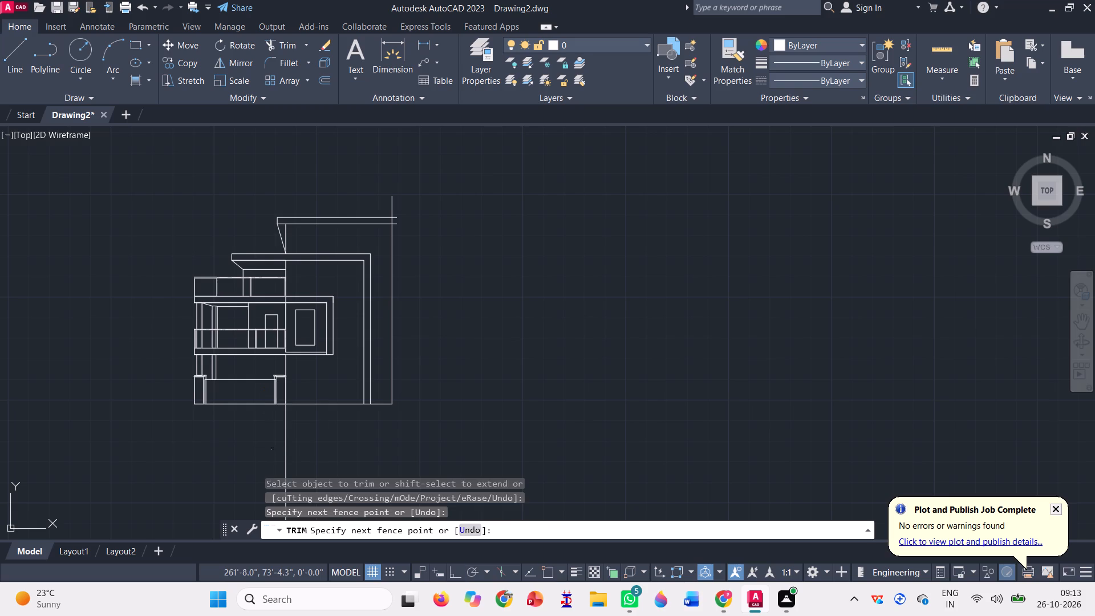
click(323, 451)
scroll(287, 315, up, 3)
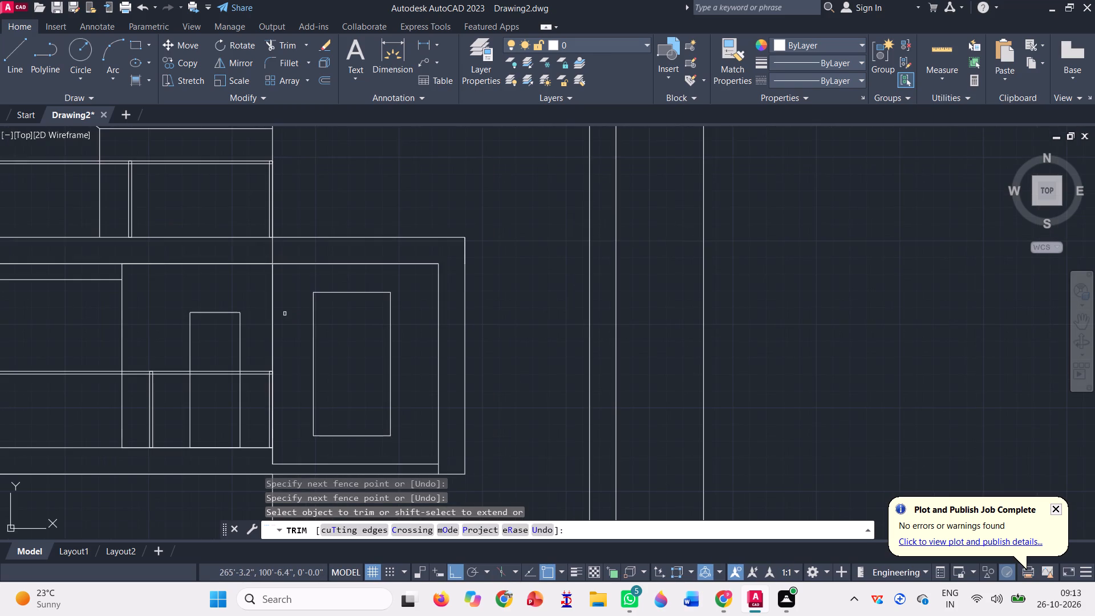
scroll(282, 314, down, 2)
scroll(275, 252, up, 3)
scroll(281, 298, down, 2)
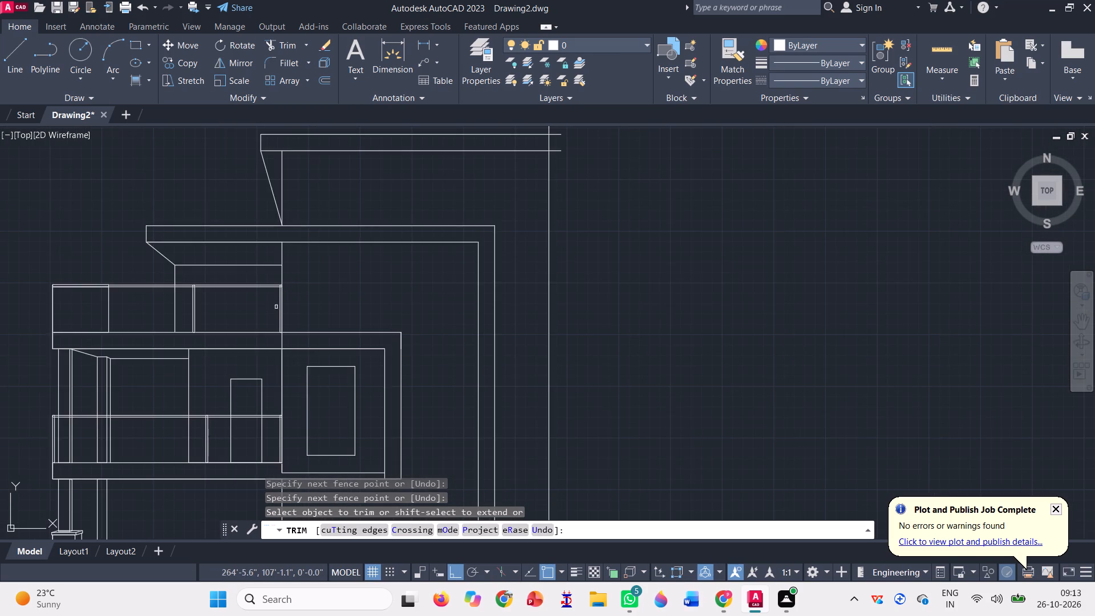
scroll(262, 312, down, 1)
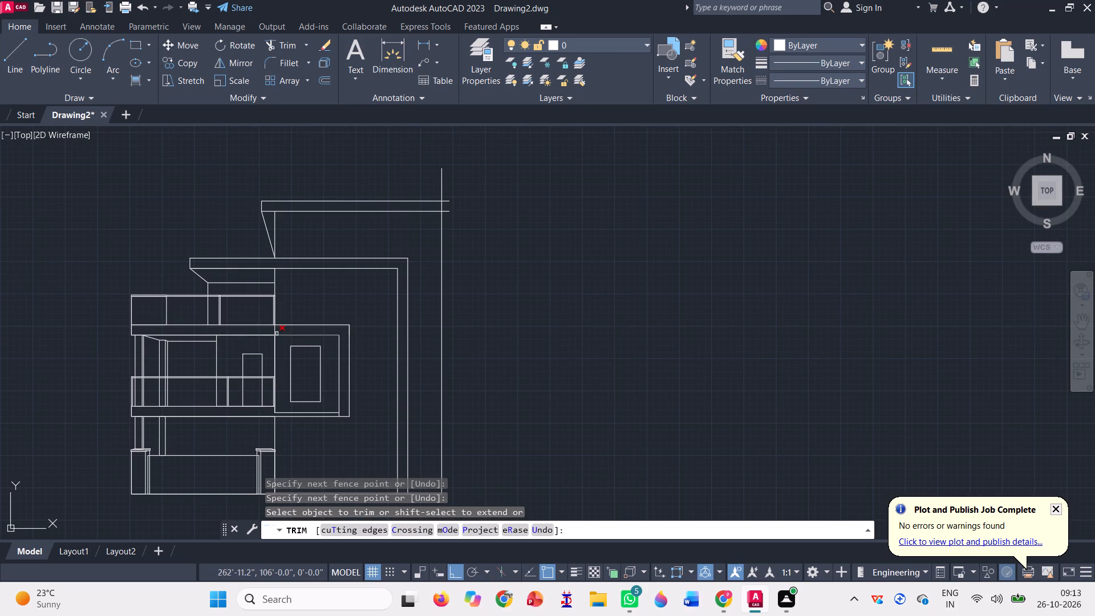
Trim the inner vertical line within the projecting frame's top band and the outer vertical line's extension above the upper band.
click(275, 332)
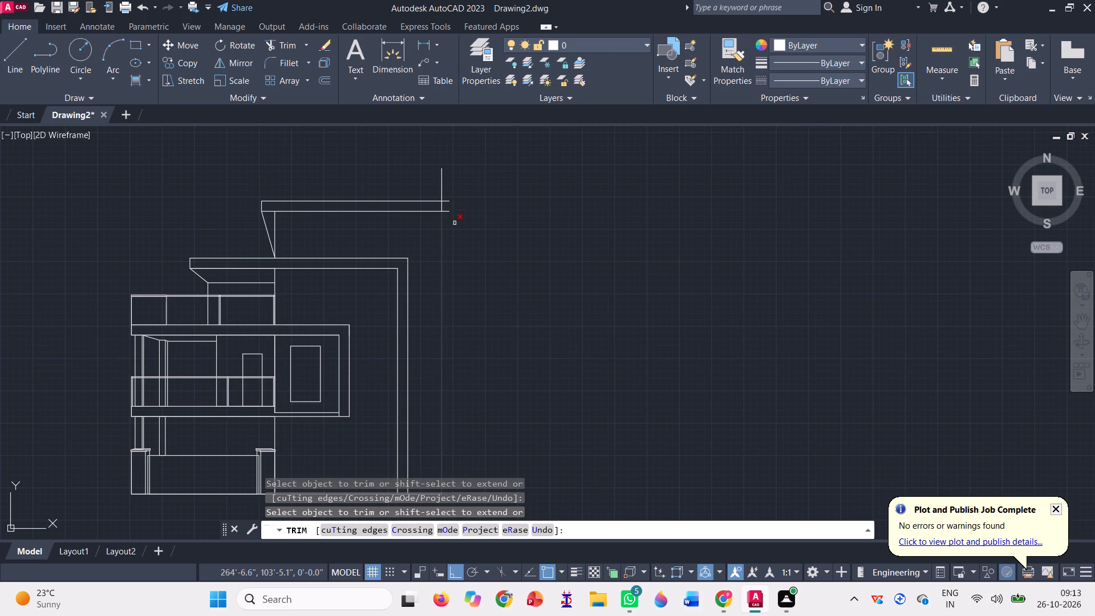
scroll(405, 236, down, 1)
scroll(423, 187, up, 3)
click(444, 219)
click(428, 231)
scroll(384, 254, down, 2)
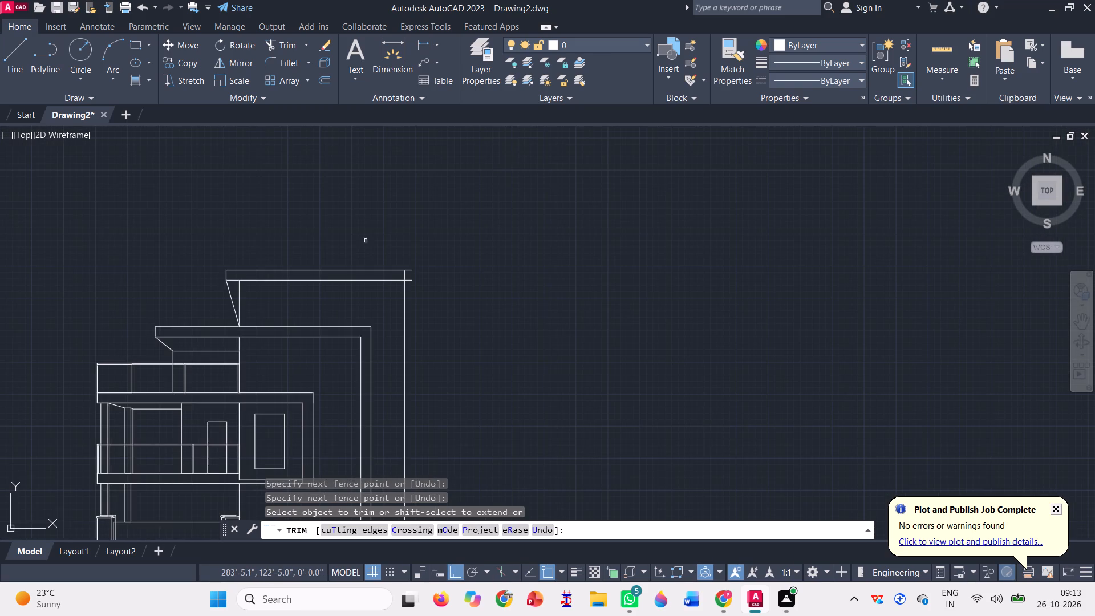
key(Escape)
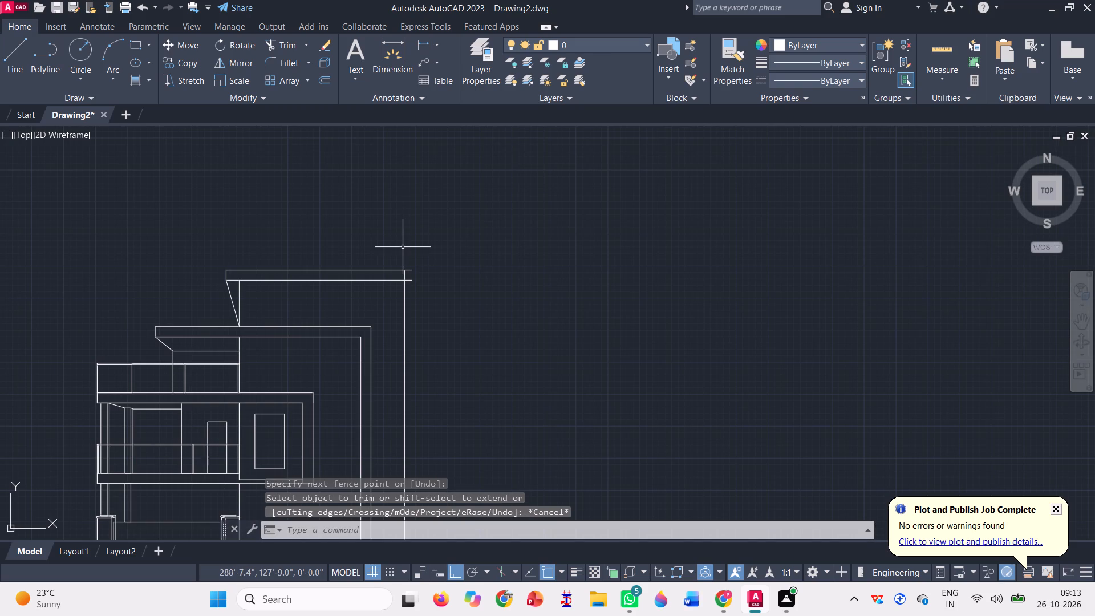
Draw a vertical closing line between the upper band's bottom and top edges, just outside the outer vertical line.
key(l)
key(Return)
scroll(412, 280, up, 4)
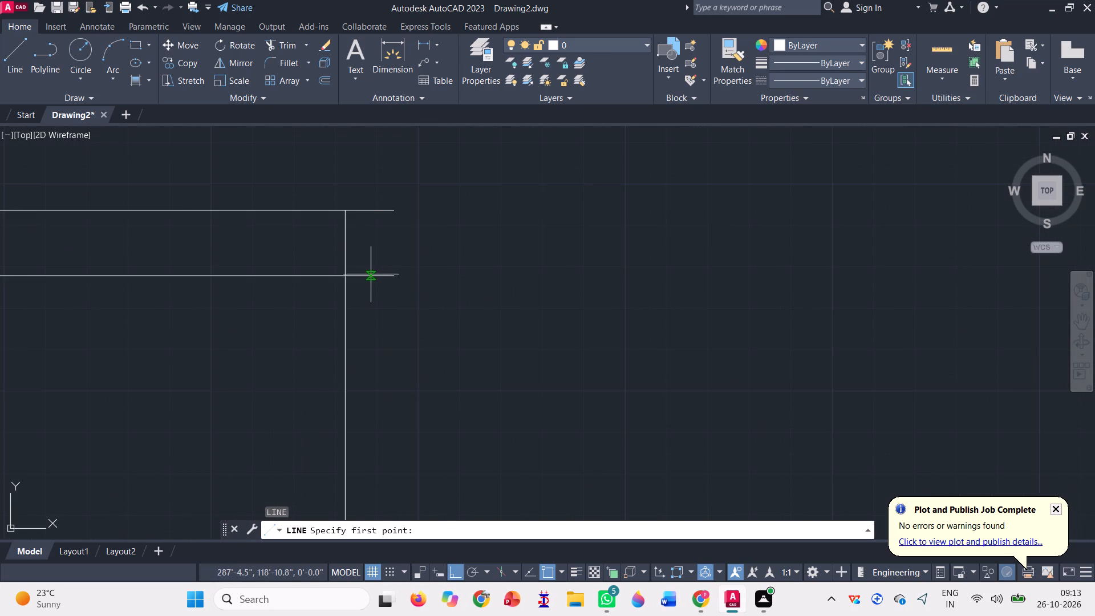
click(371, 274)
click(368, 209)
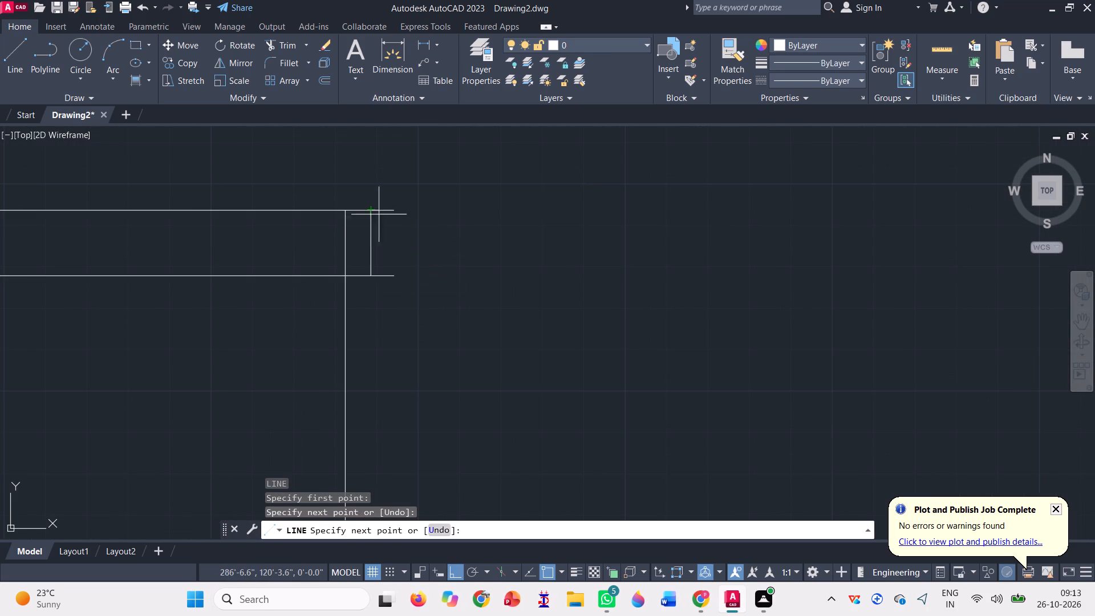
key(space)
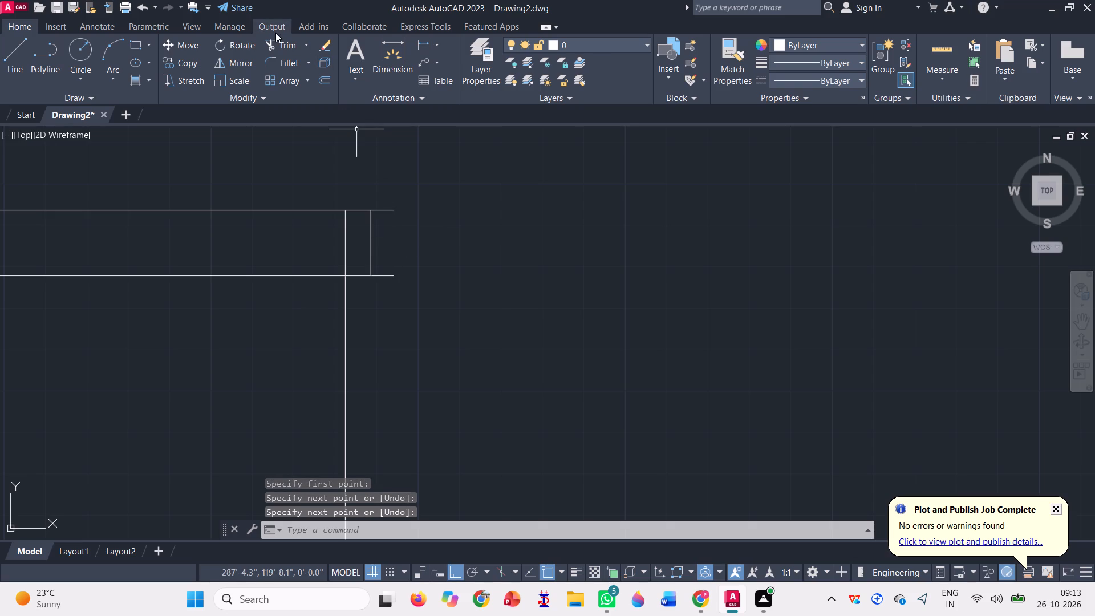
Trim the outer vertical line inside the upper band and the band's edge stubs beyond the new closing line.
click(270, 42)
click(337, 241)
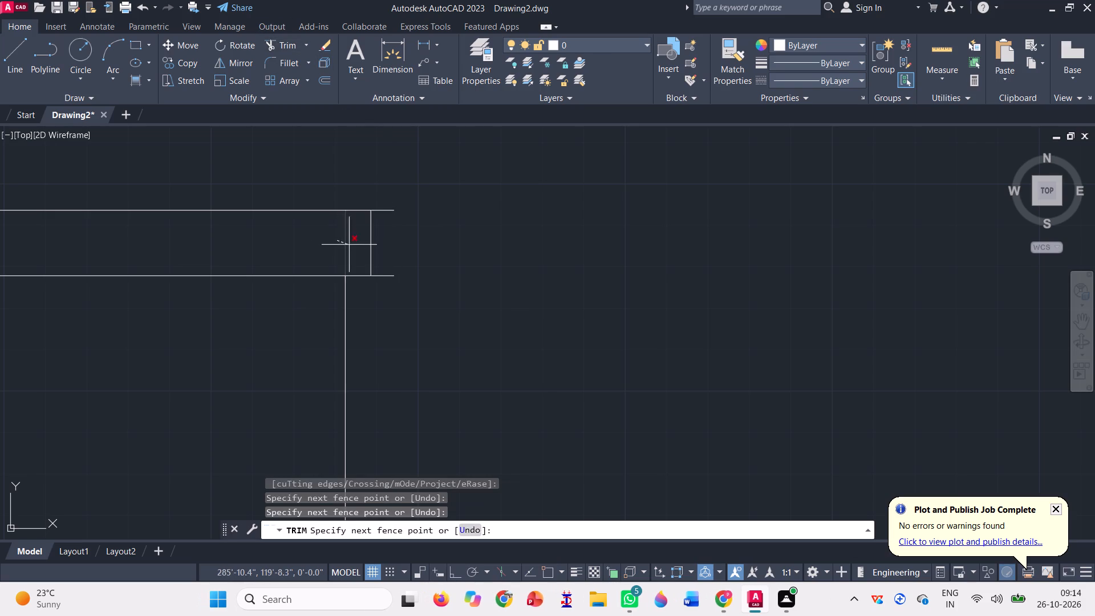
click(349, 244)
click(379, 194)
click(384, 294)
scroll(417, 287, down, 1)
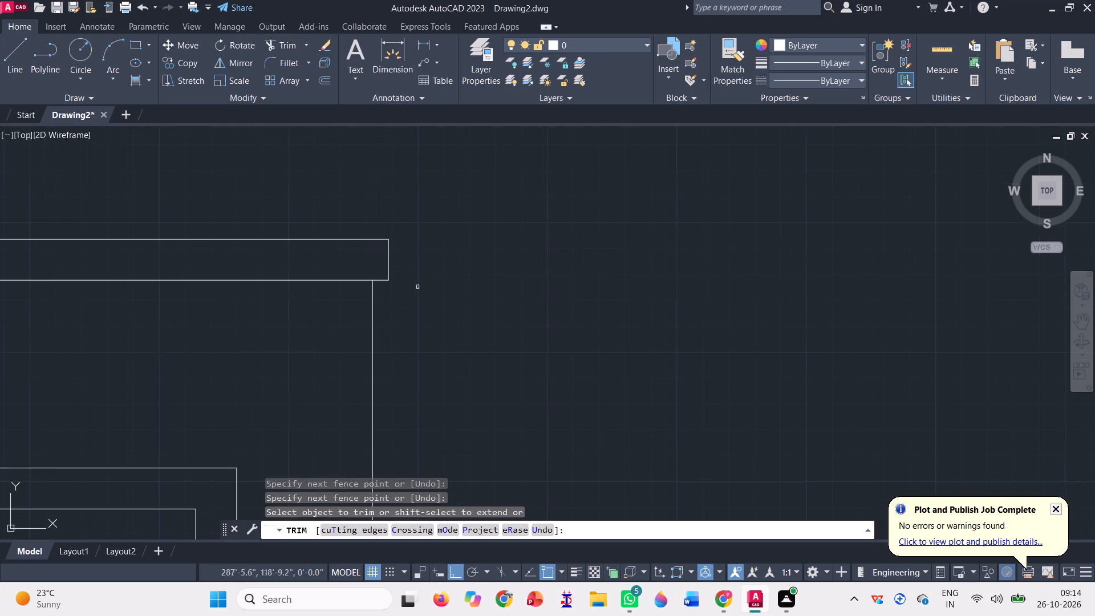
scroll(426, 270, down, 1)
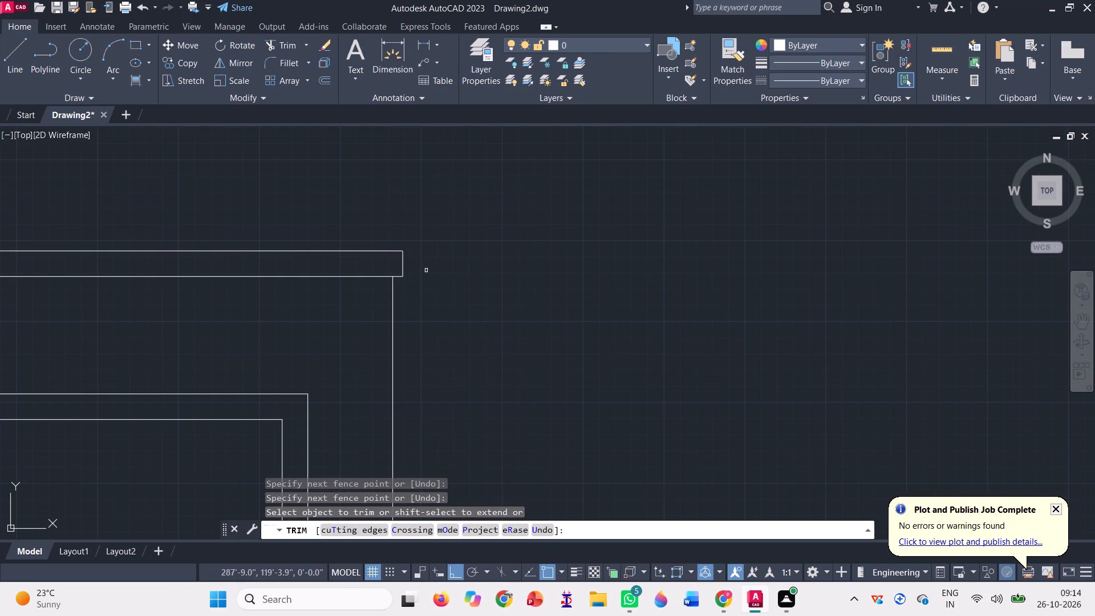
key(Escape)
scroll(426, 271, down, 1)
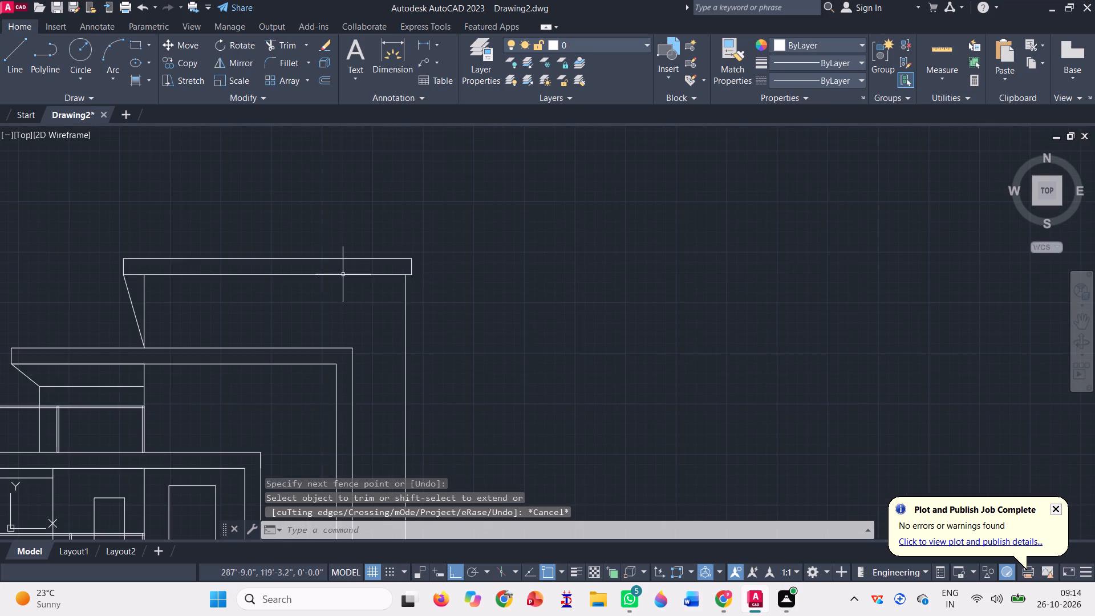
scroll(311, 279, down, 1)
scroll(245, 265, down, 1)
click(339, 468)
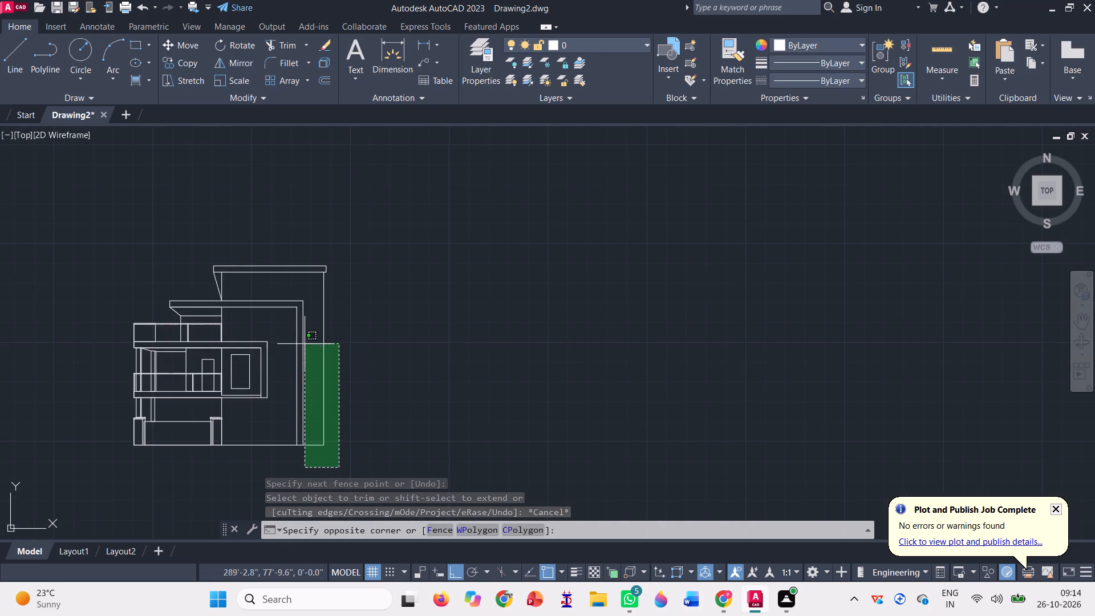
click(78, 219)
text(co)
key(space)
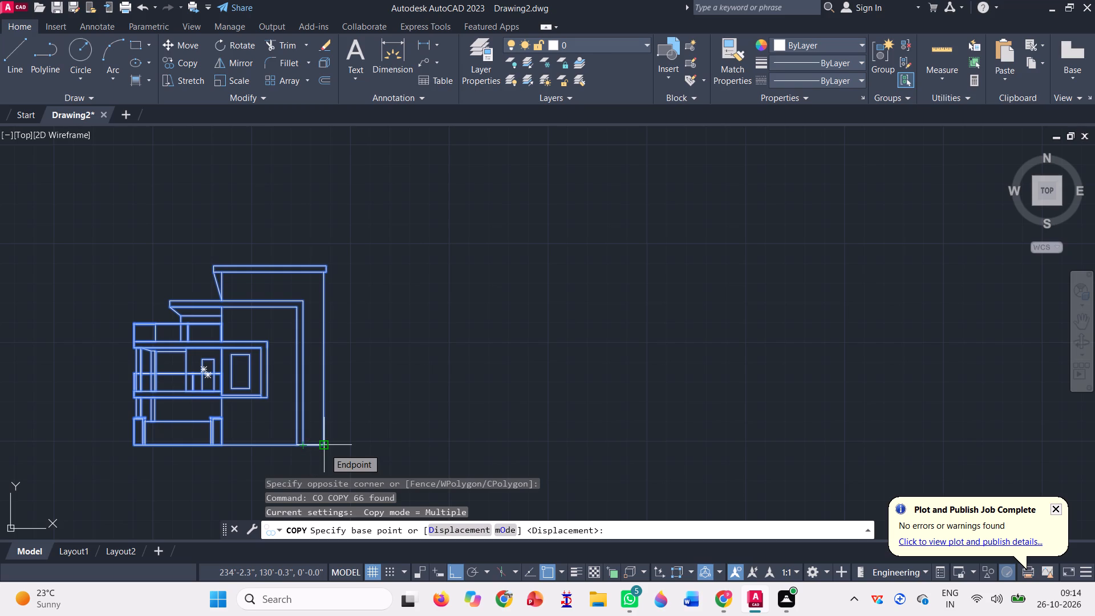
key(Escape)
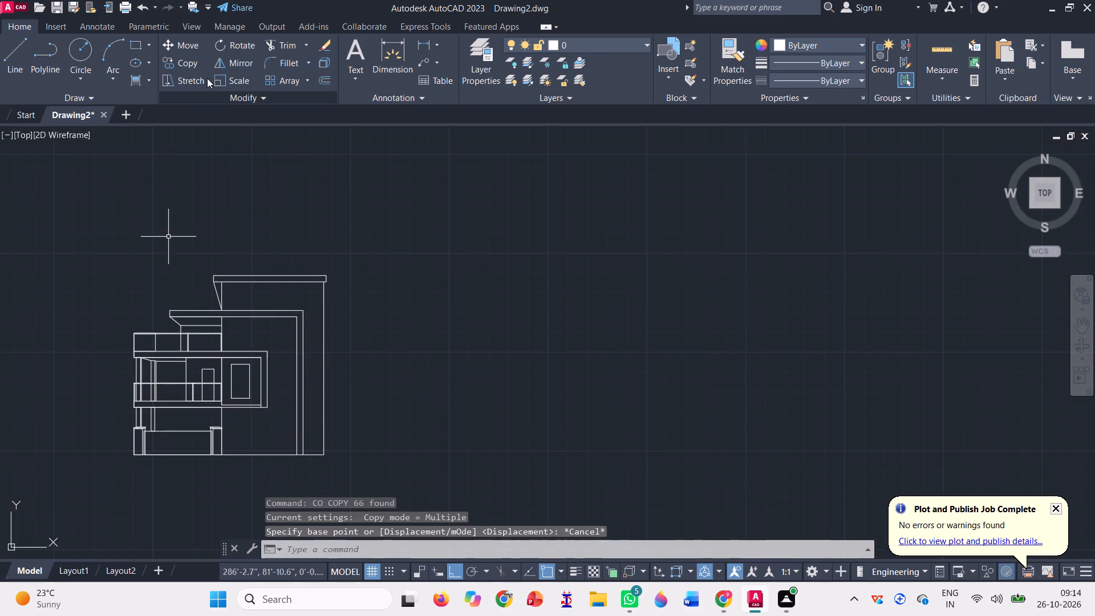
Draw a rectangle for the ground-floor window, resting on the lower wall's top edge between the rear column and the gate pillar.
click(135, 49)
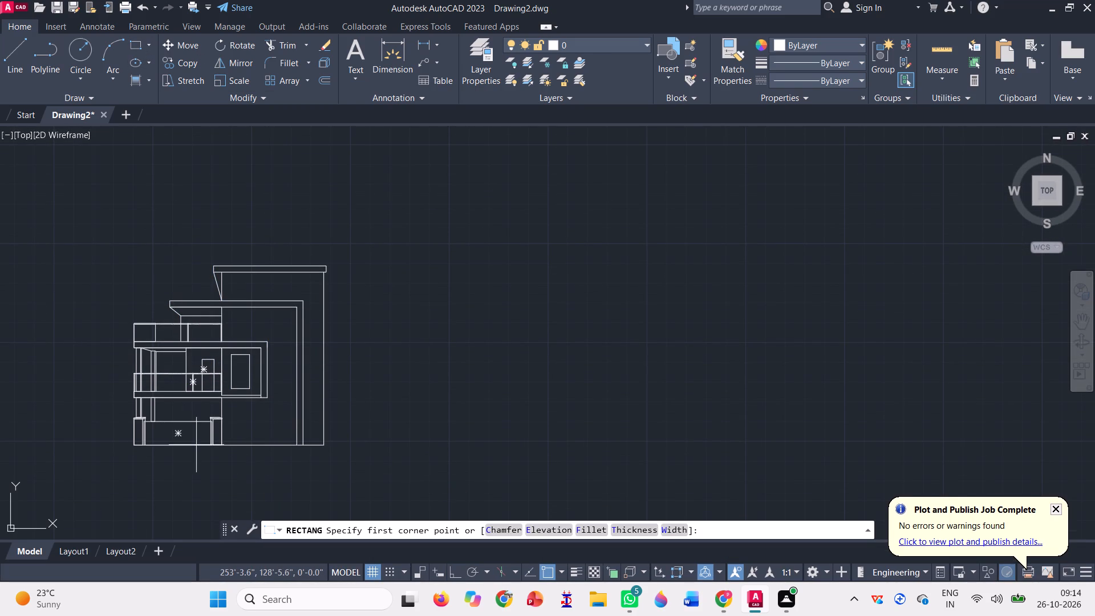
scroll(197, 445, up, 2)
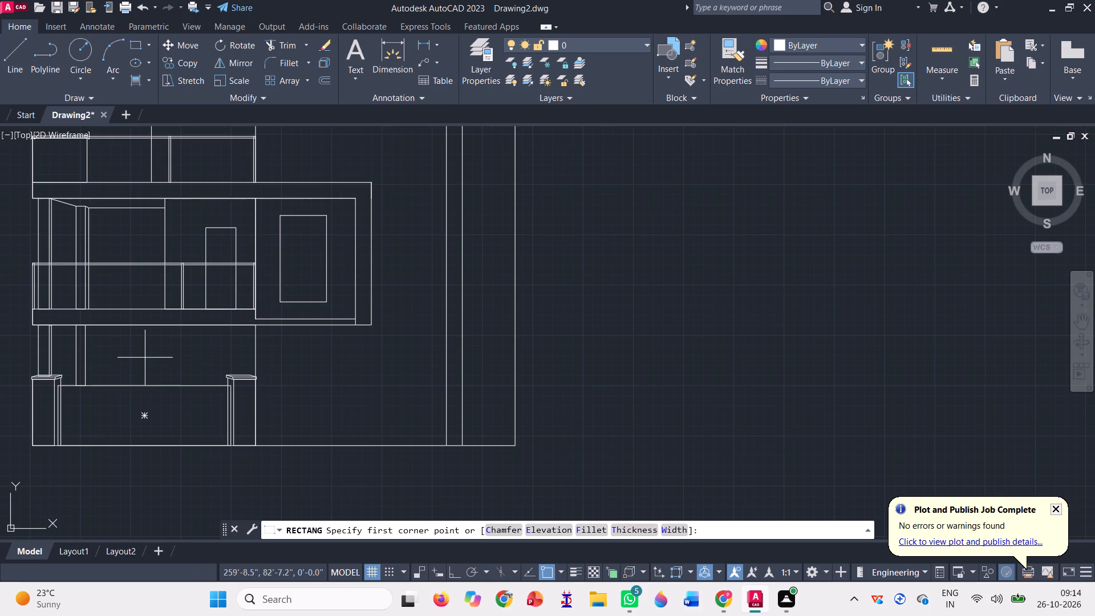
click(149, 343)
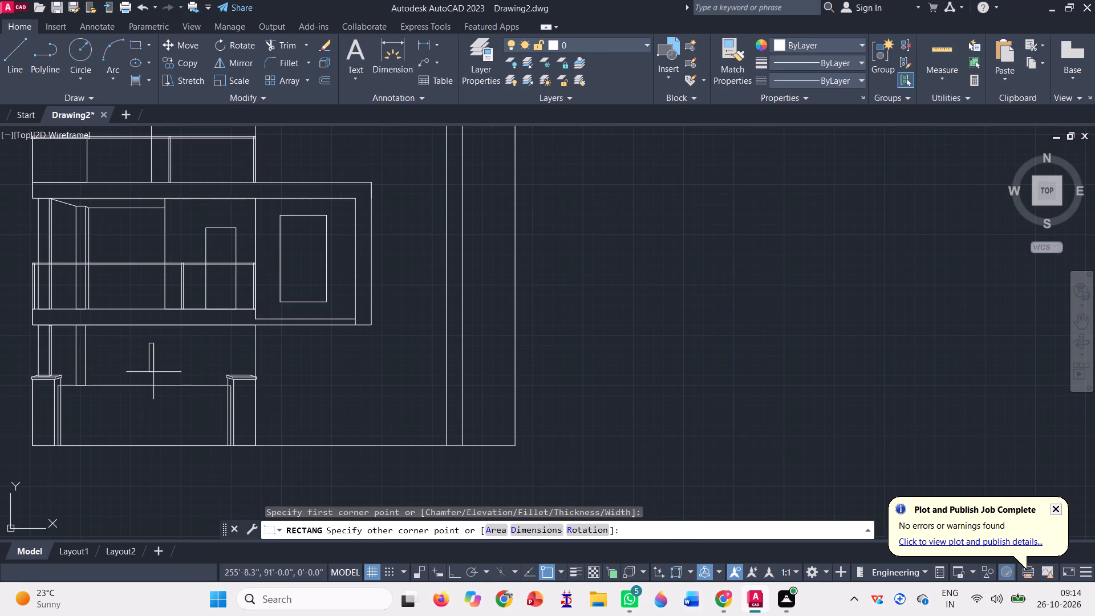
click(212, 385)
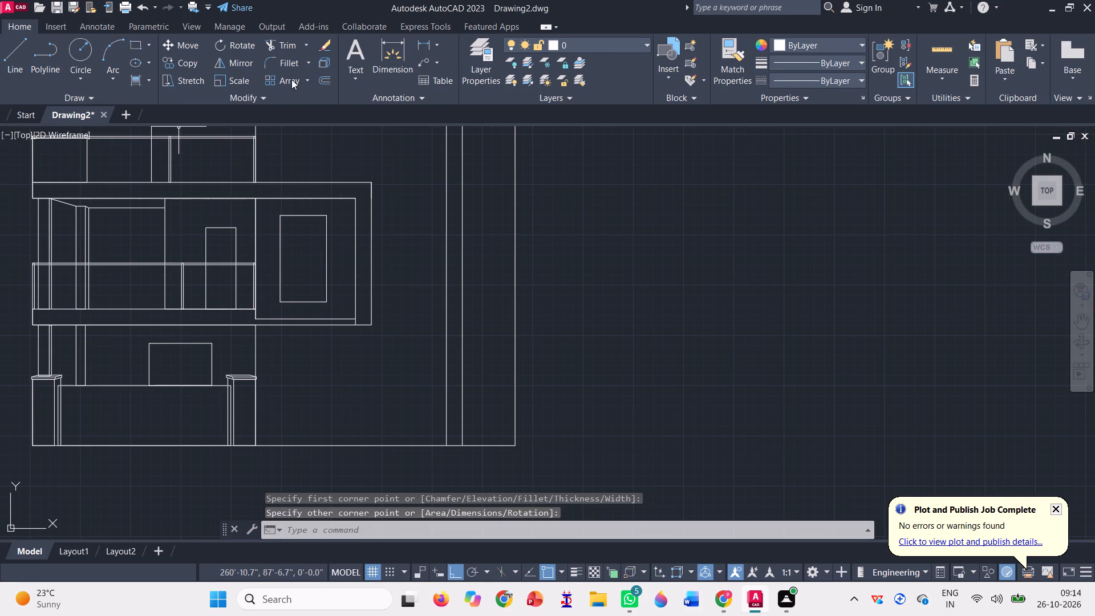
Offset the upper-floor door outline slightly inward with the Through option to form its frame.
click(330, 79)
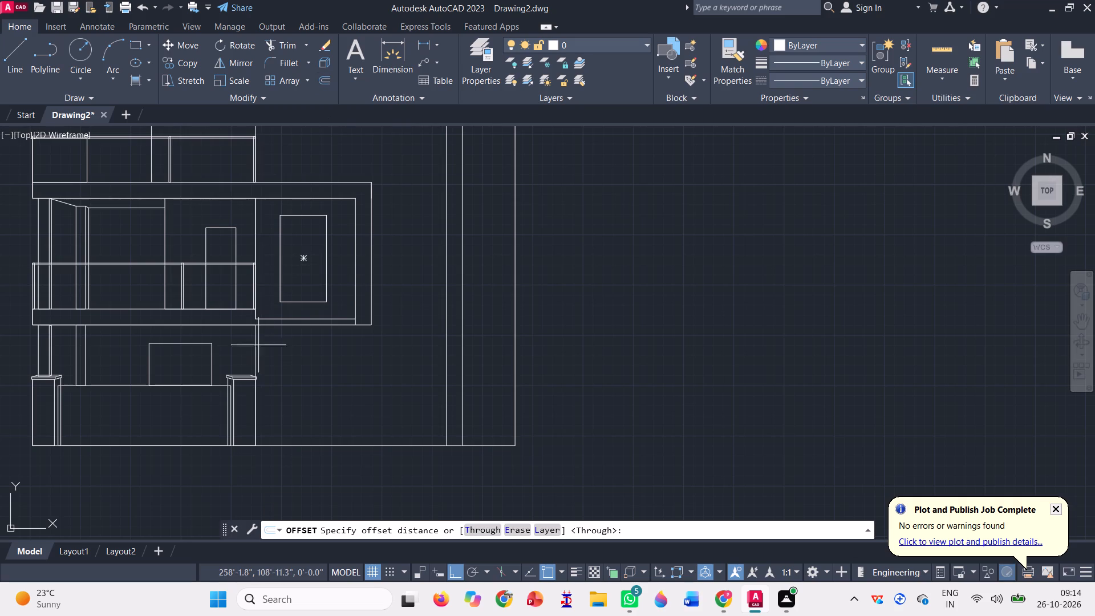
key(space)
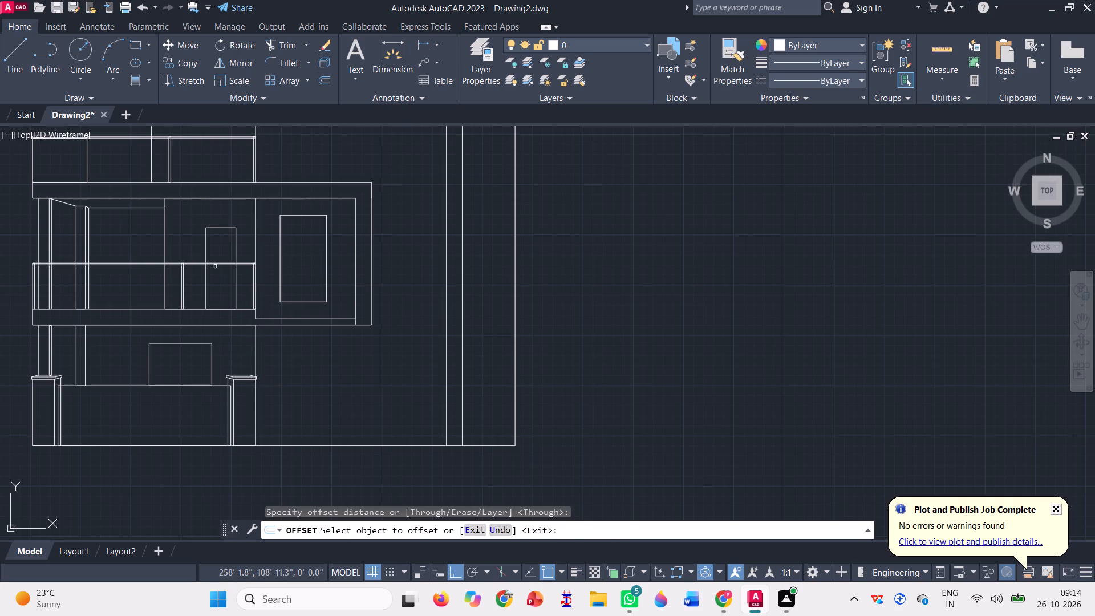
click(206, 240)
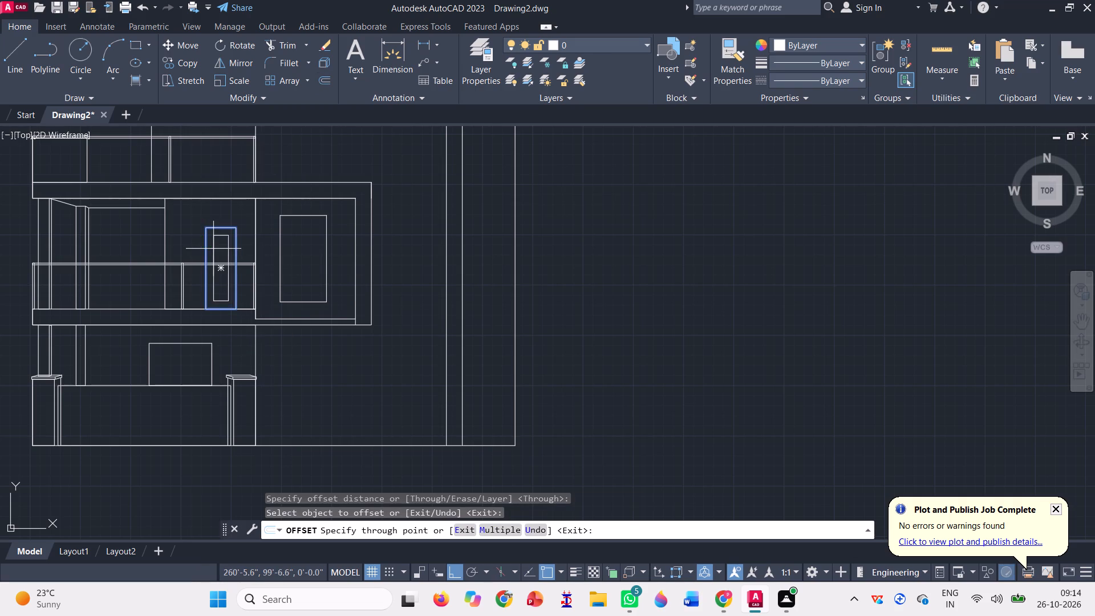
scroll(213, 249, up, 3)
click(186, 246)
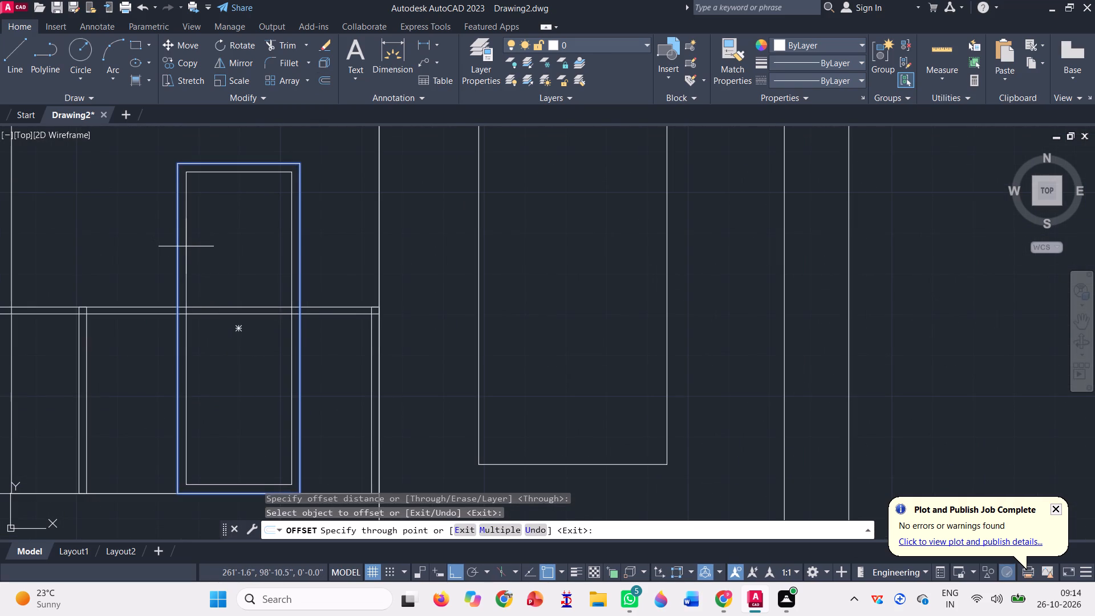
Offset the ground-floor window rectangle slightly inward to form its frame.
scroll(201, 268, down, 2)
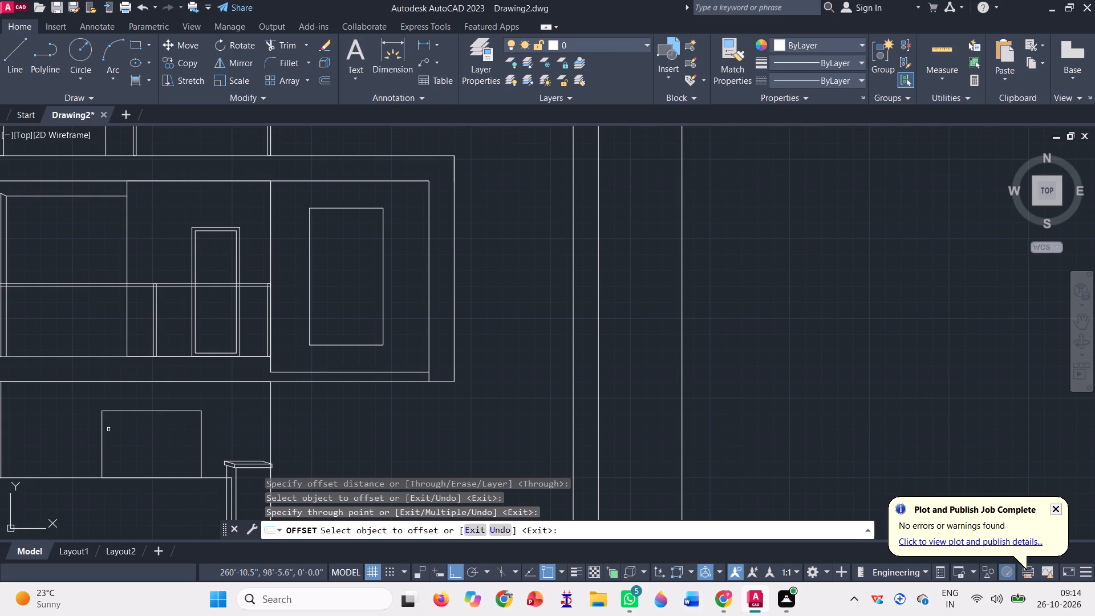
click(103, 427)
scroll(104, 424, up, 2)
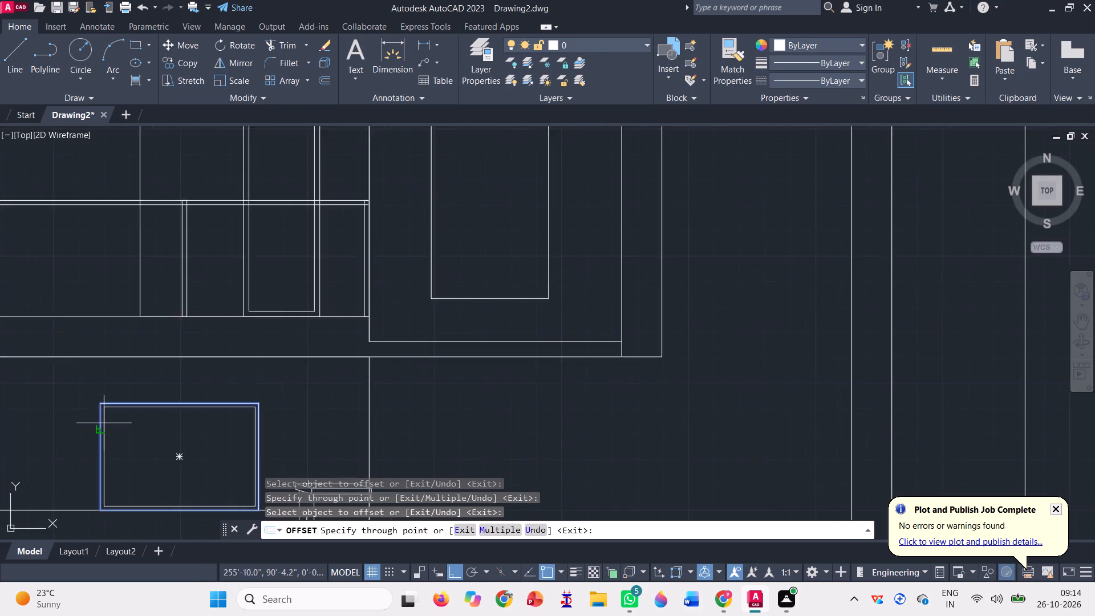
scroll(104, 423, up, 1)
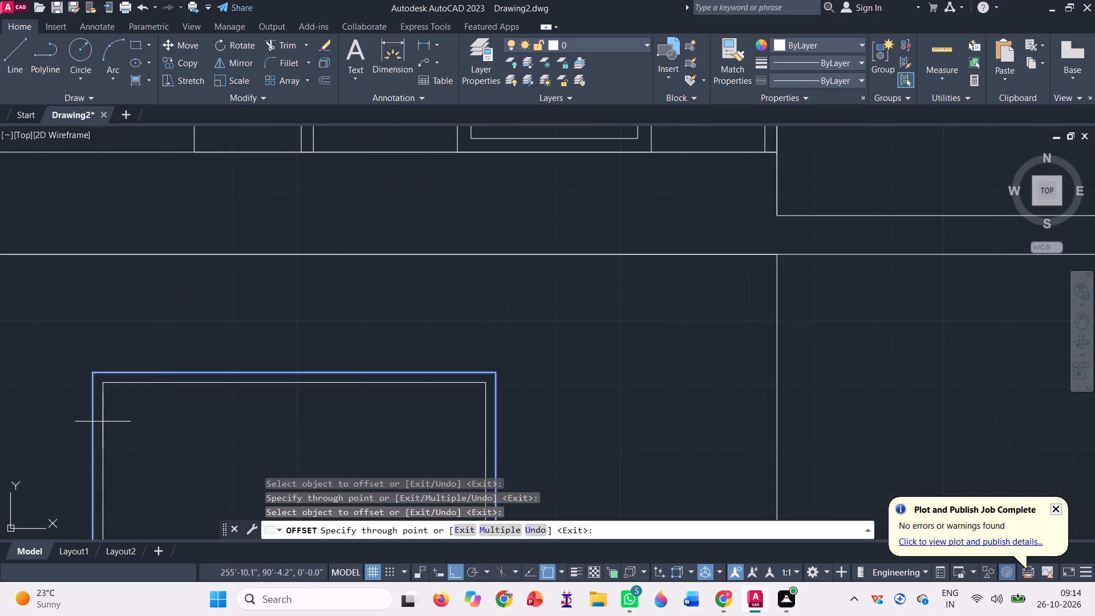
click(103, 422)
scroll(176, 406, down, 2)
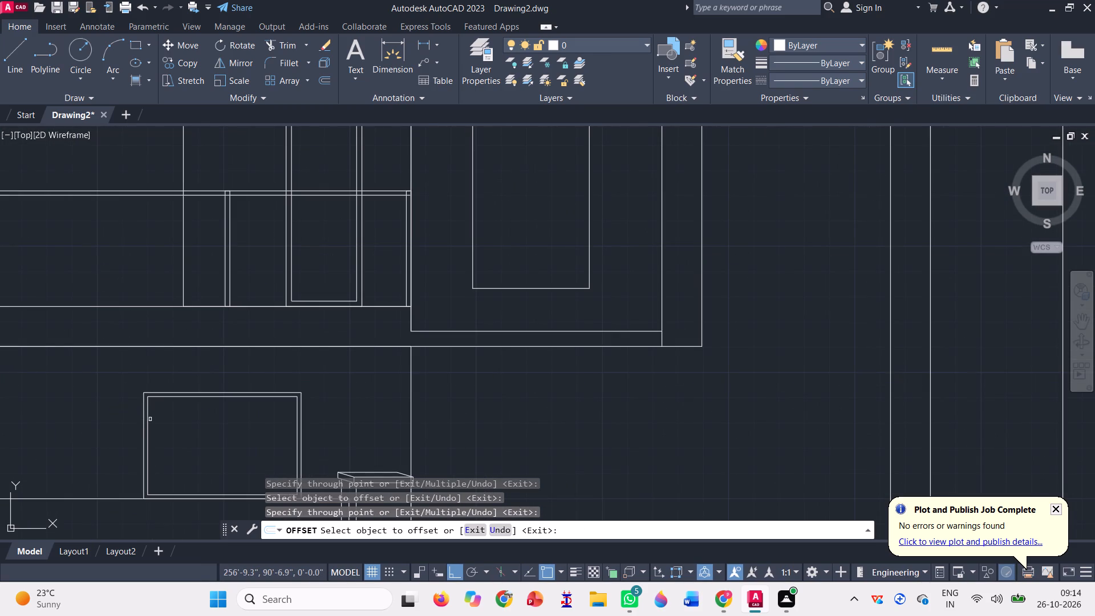
Draw a narrow rectangle as the window's mullion, from the inner frame's top midpoint down to its bottom edge.
click(140, 46)
scroll(235, 384, down, 1)
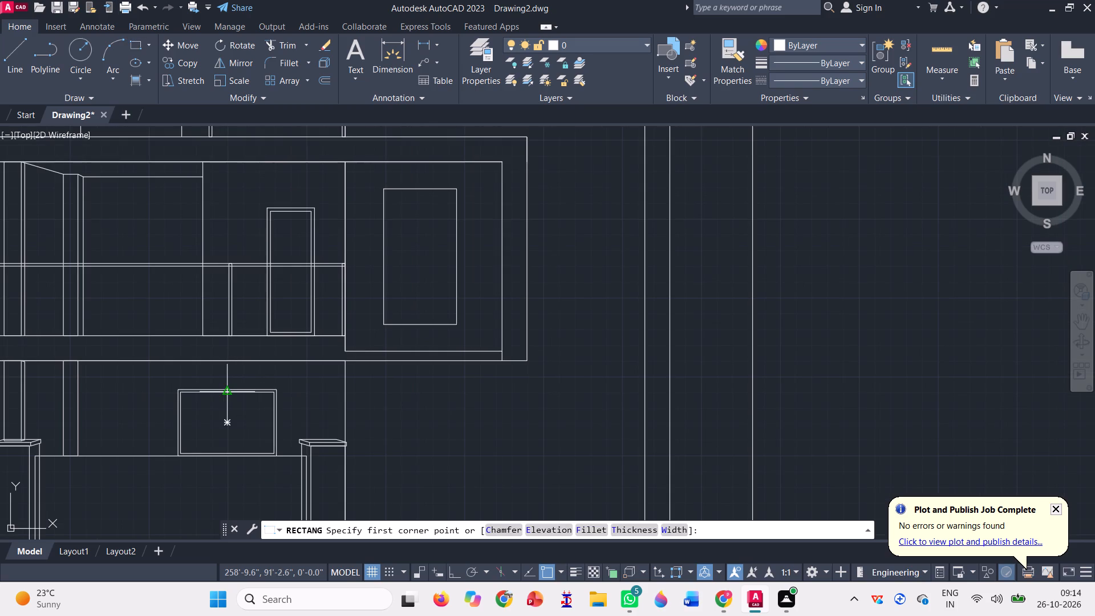
click(229, 394)
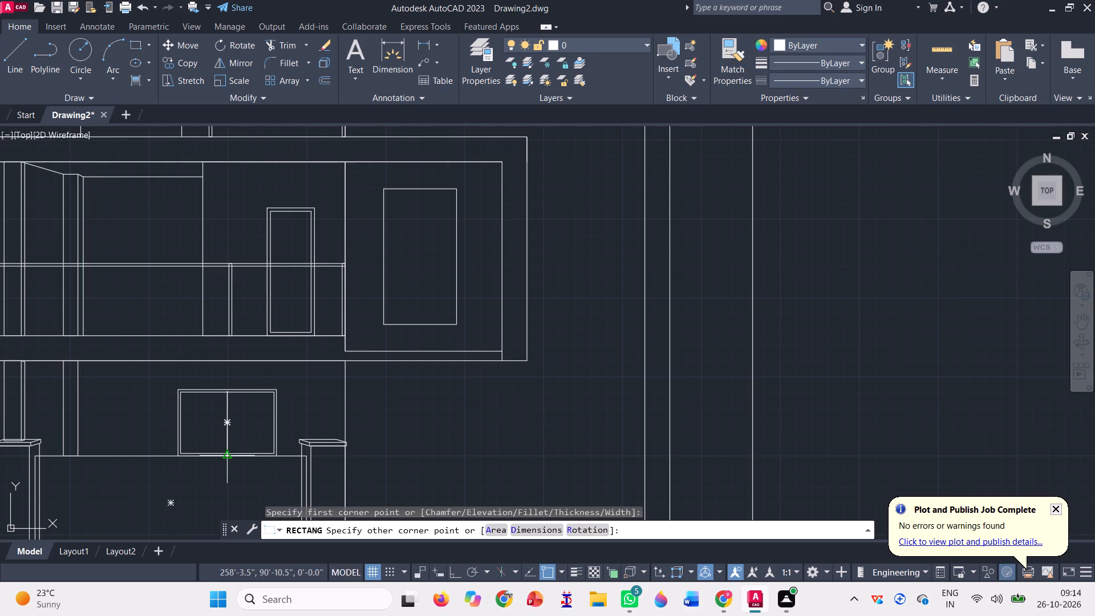
scroll(226, 455, up, 2)
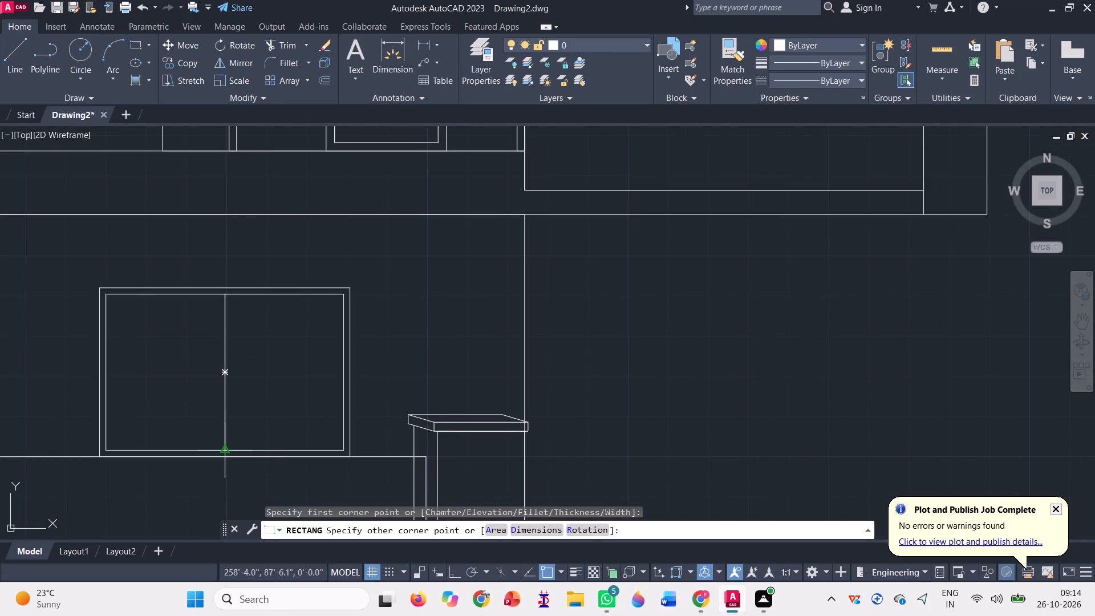
scroll(233, 447, up, 2)
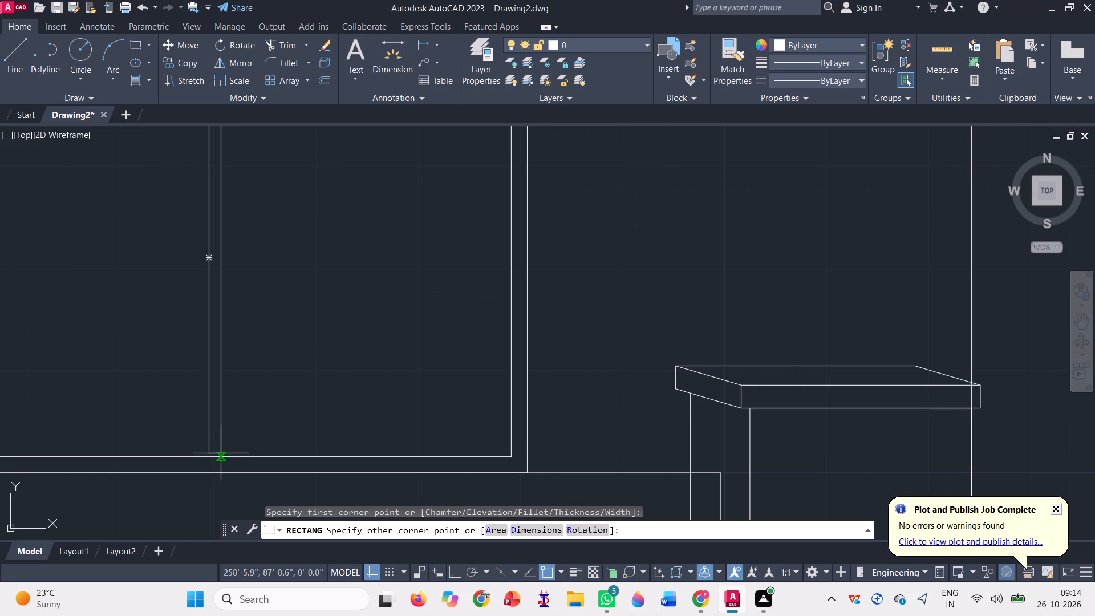
click(219, 458)
scroll(248, 469, down, 2)
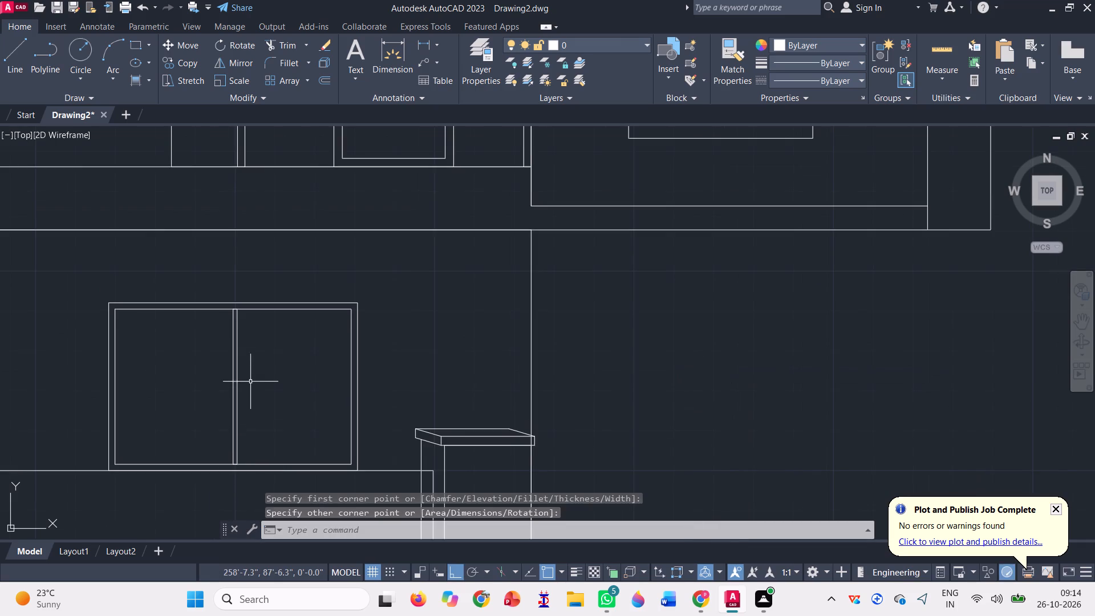
Move the mullion from its top edge's midpoint to its upper left corner so it is centred in the window.
click(252, 380)
click(190, 343)
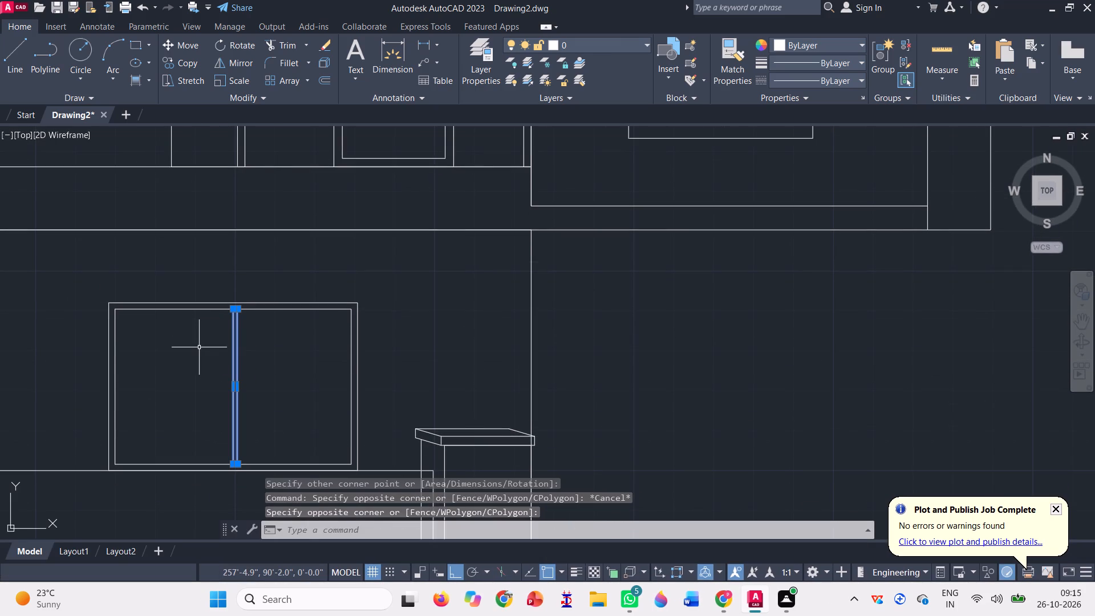
text(m)
key(space)
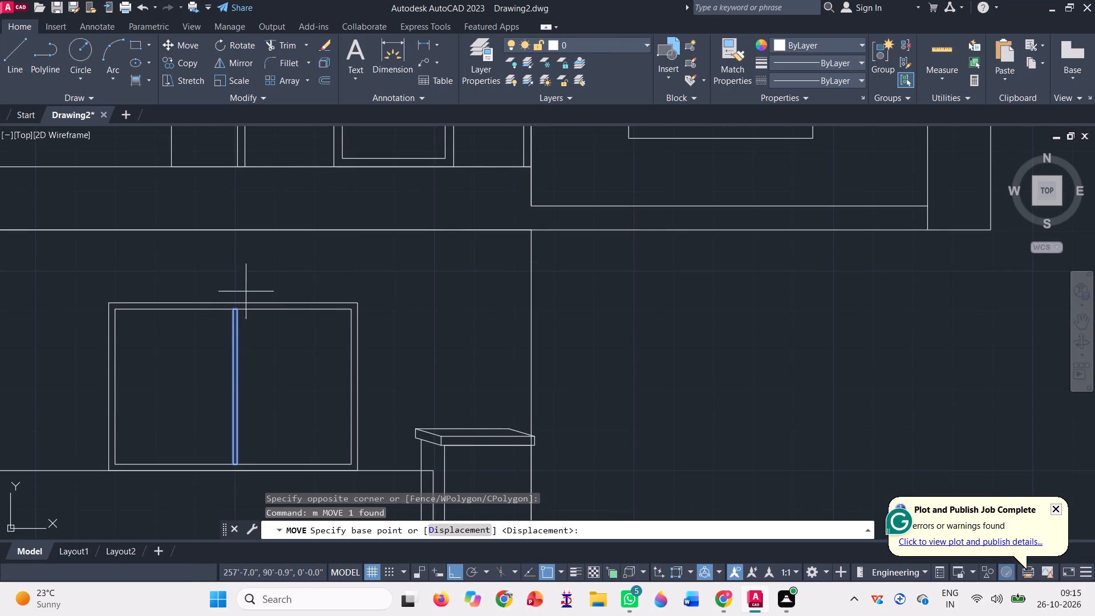
scroll(236, 306, up, 5)
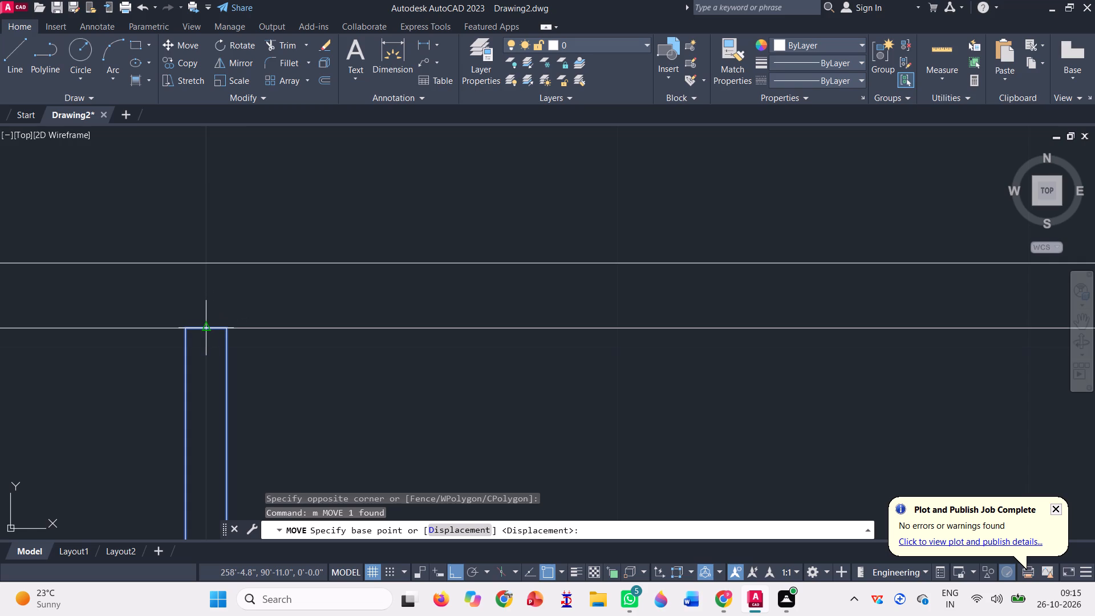
click(202, 327)
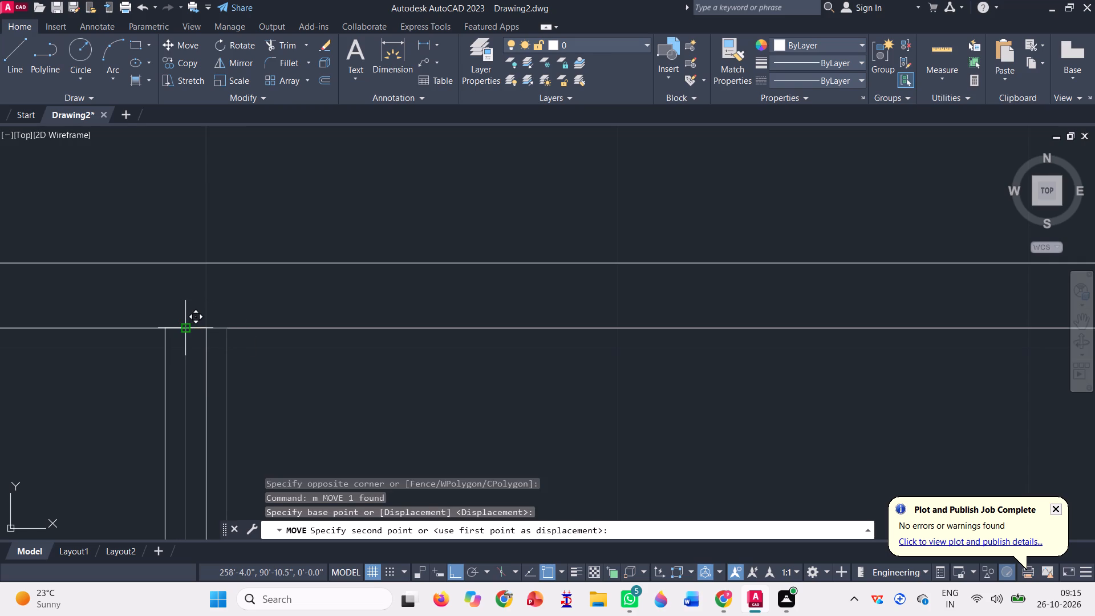
click(184, 328)
scroll(276, 340, down, 8)
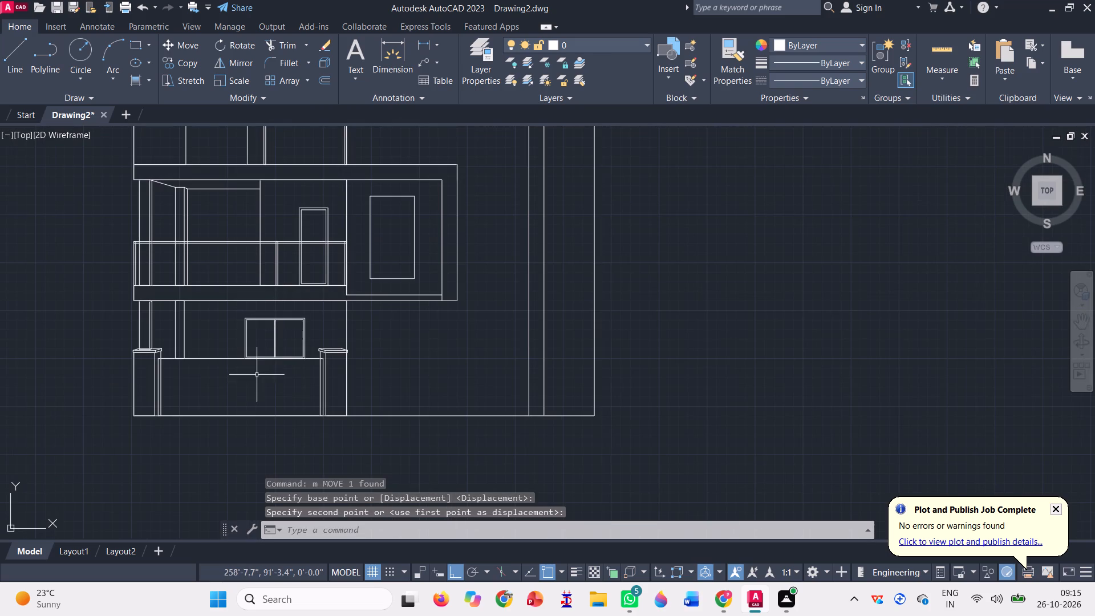
Copy the whole building elevation horizontally about 59'-4" to the right of the original, from its bottom right corner.
scroll(207, 351, down, 2)
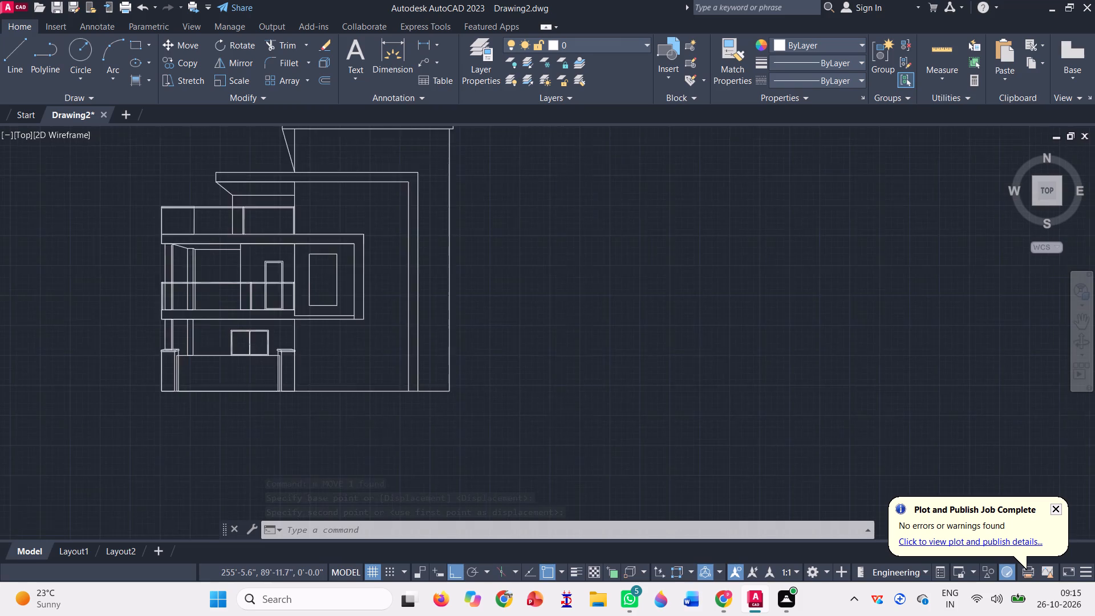
click(416, 401)
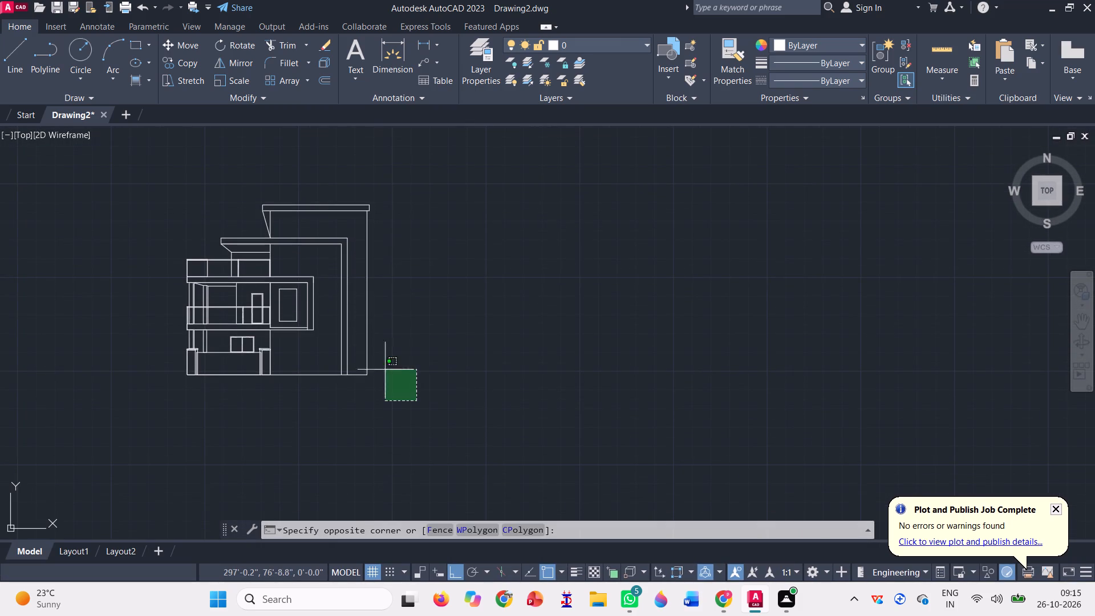
click(144, 173)
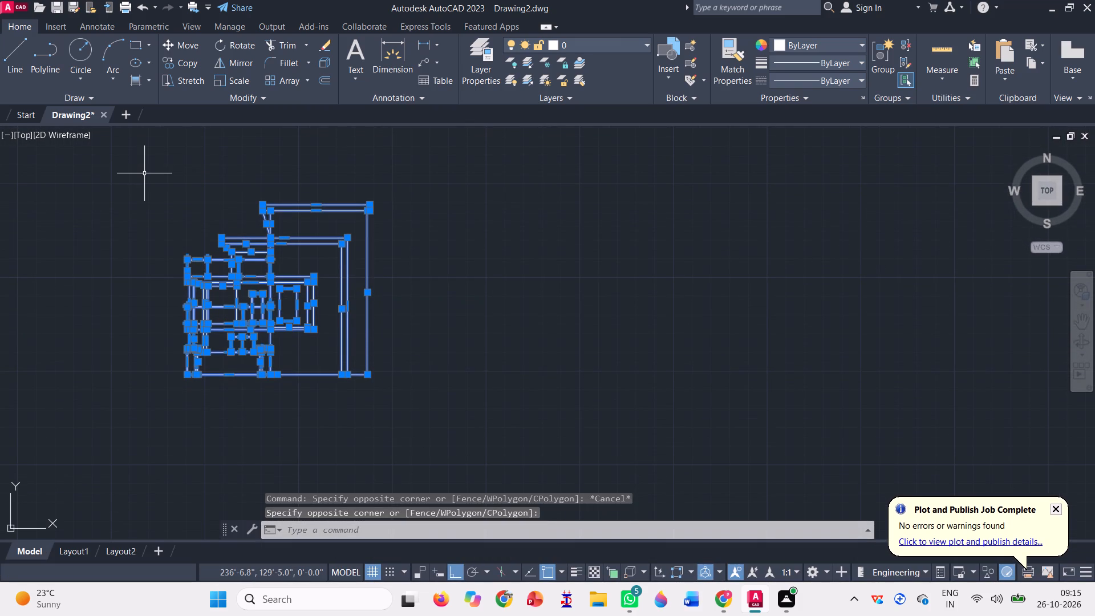
text(co)
key(space)
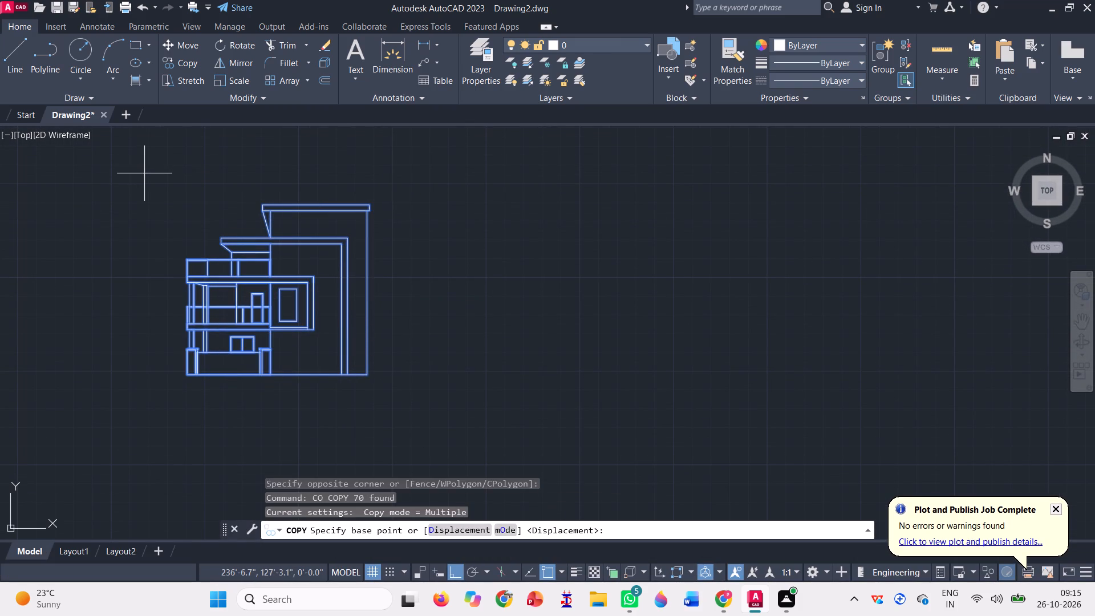
click(368, 374)
scroll(299, 412, down, 1)
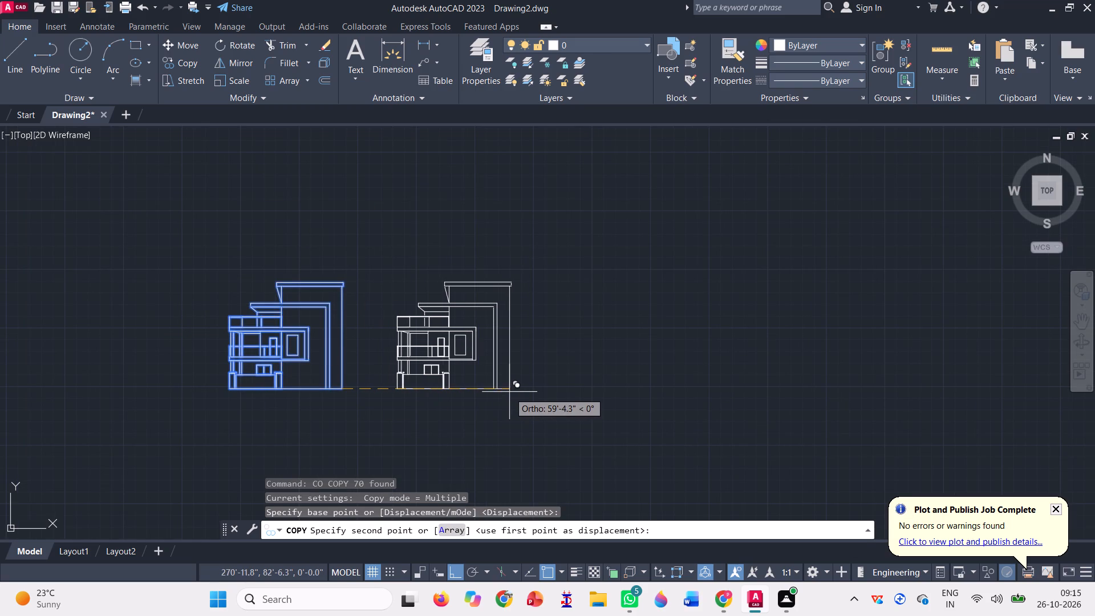
click(509, 391)
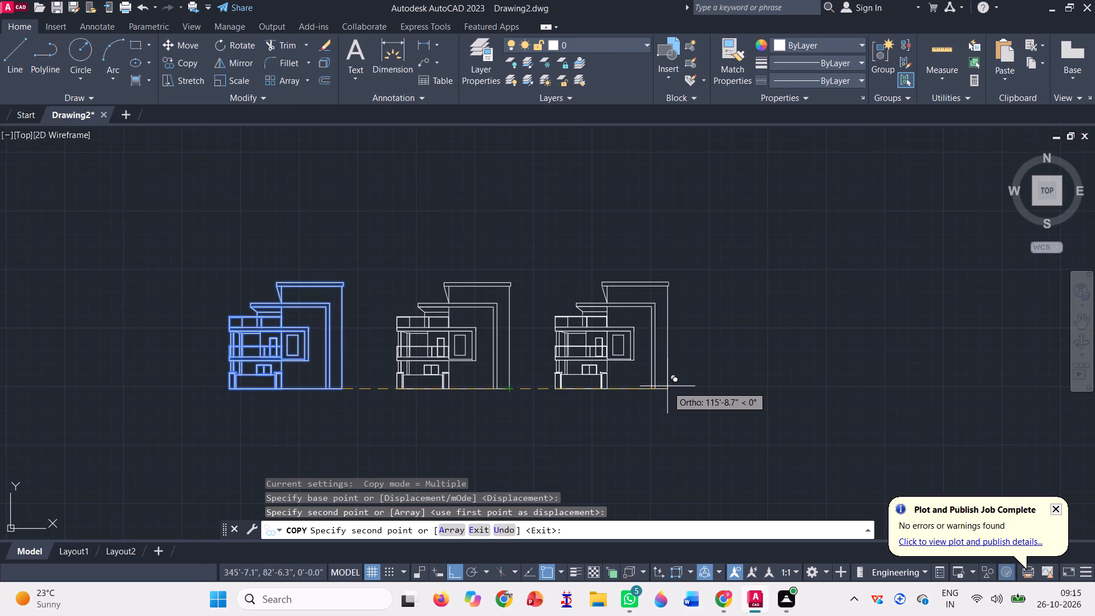
key(Escape)
Set the drawing colour to 99,100,102 and draw a horizontal line across the copied elevation's topmost roof slab, just below its top edge.
scroll(595, 331, up, 3)
scroll(332, 335, down, 2)
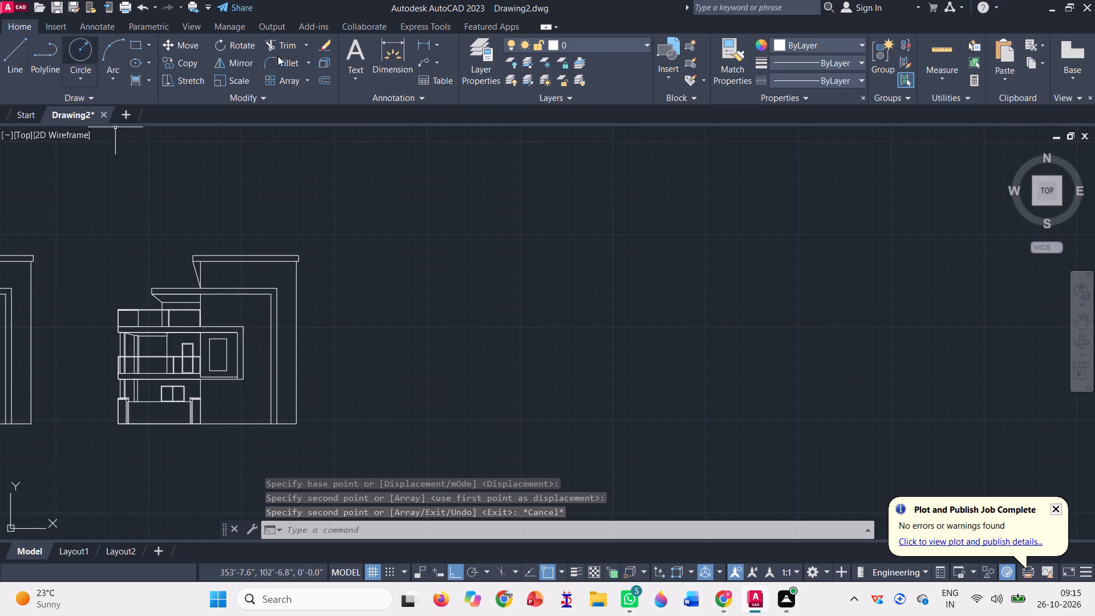
click(787, 39)
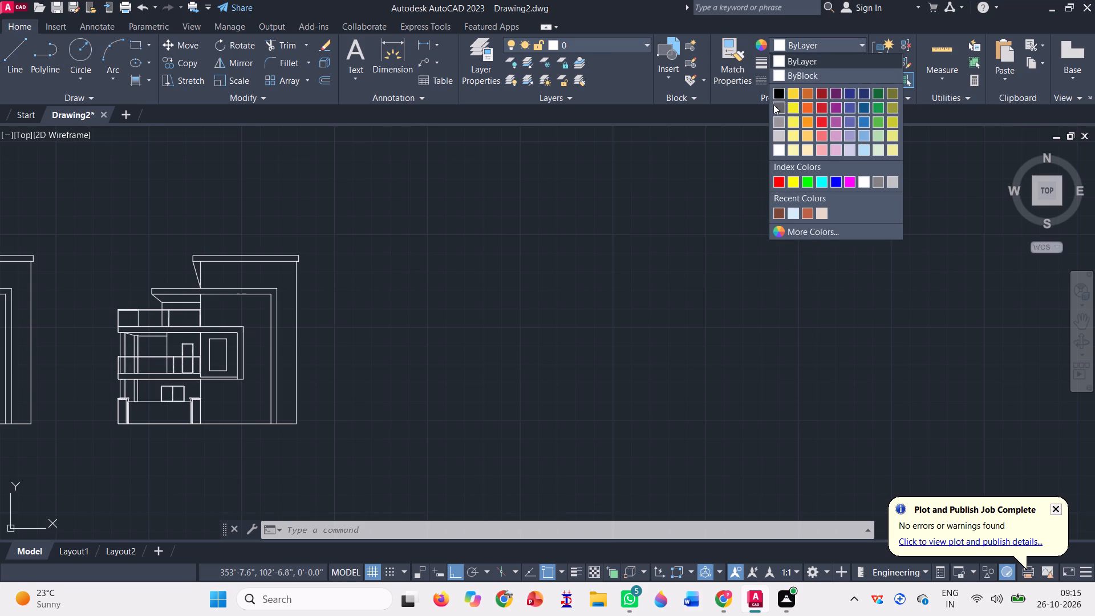
click(782, 112)
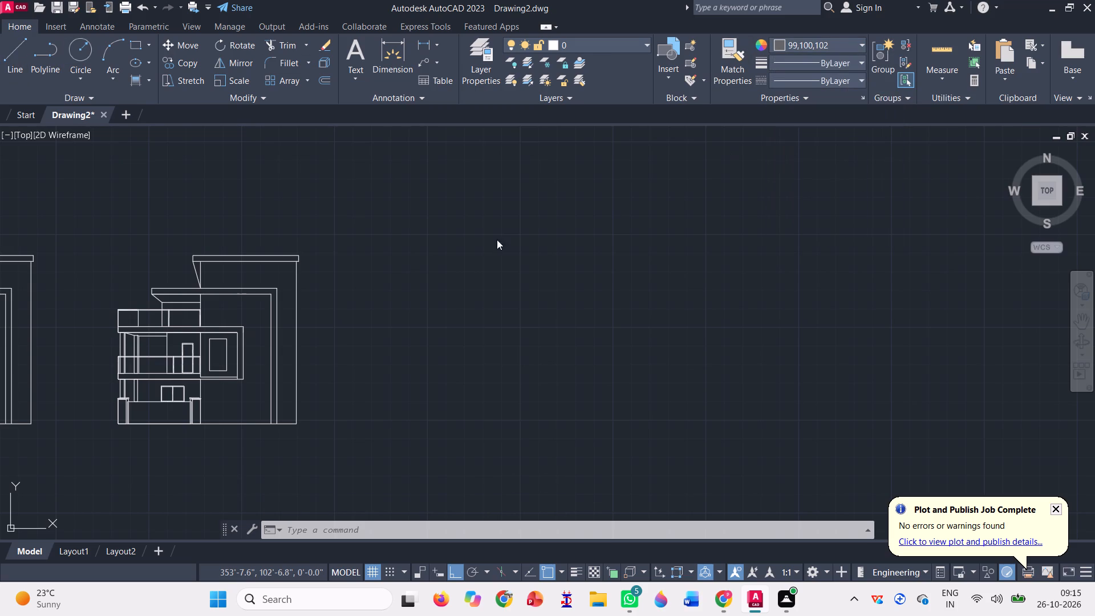
scroll(190, 264, up, 2)
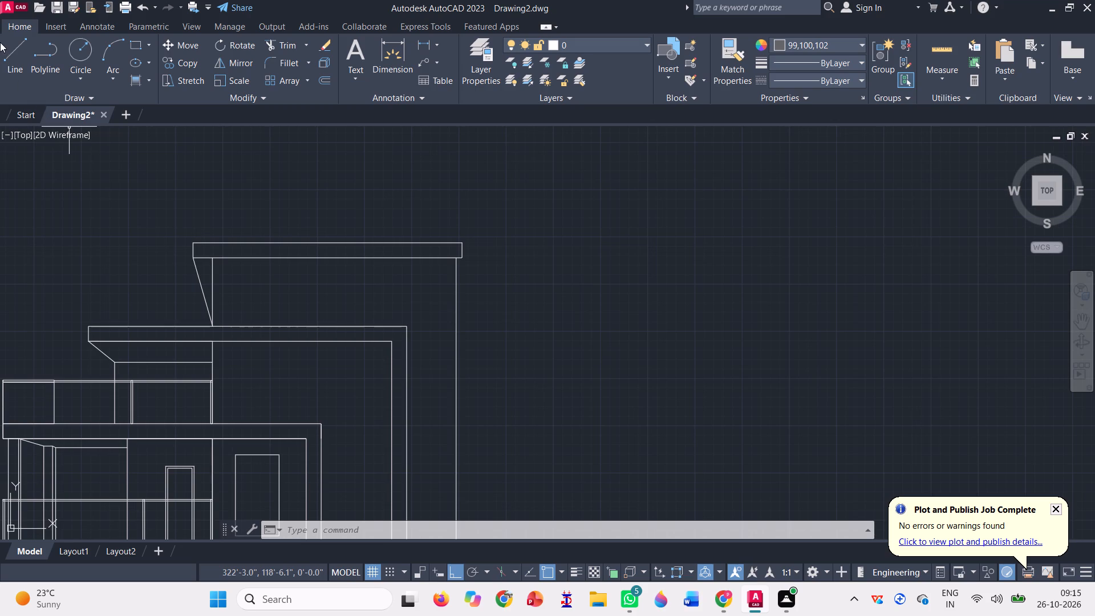
click(10, 56)
scroll(240, 255, up, 3)
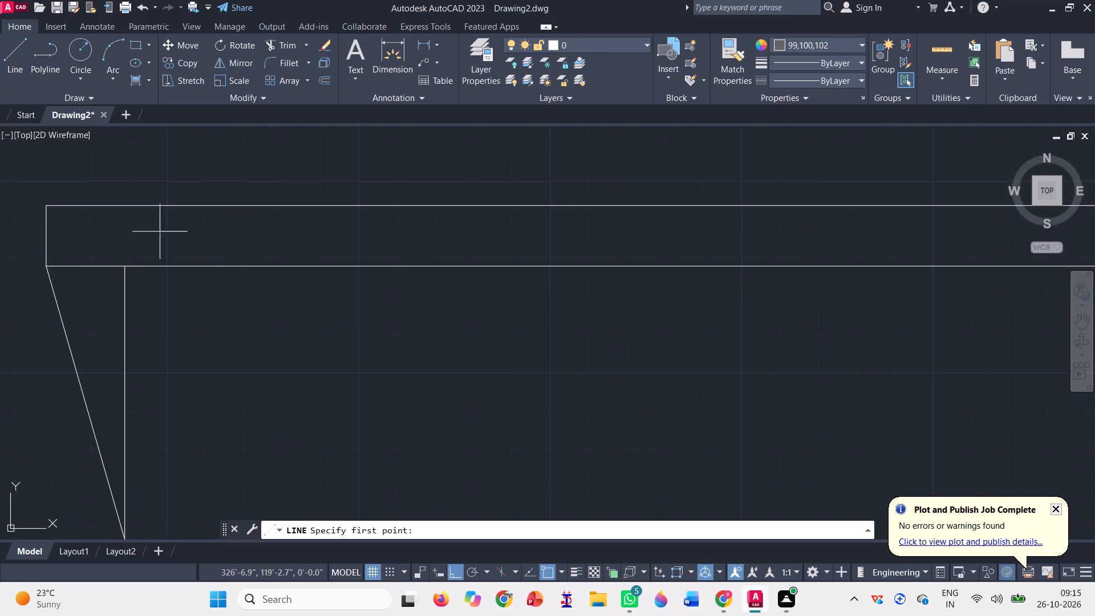
click(46, 213)
scroll(151, 248, down, 2)
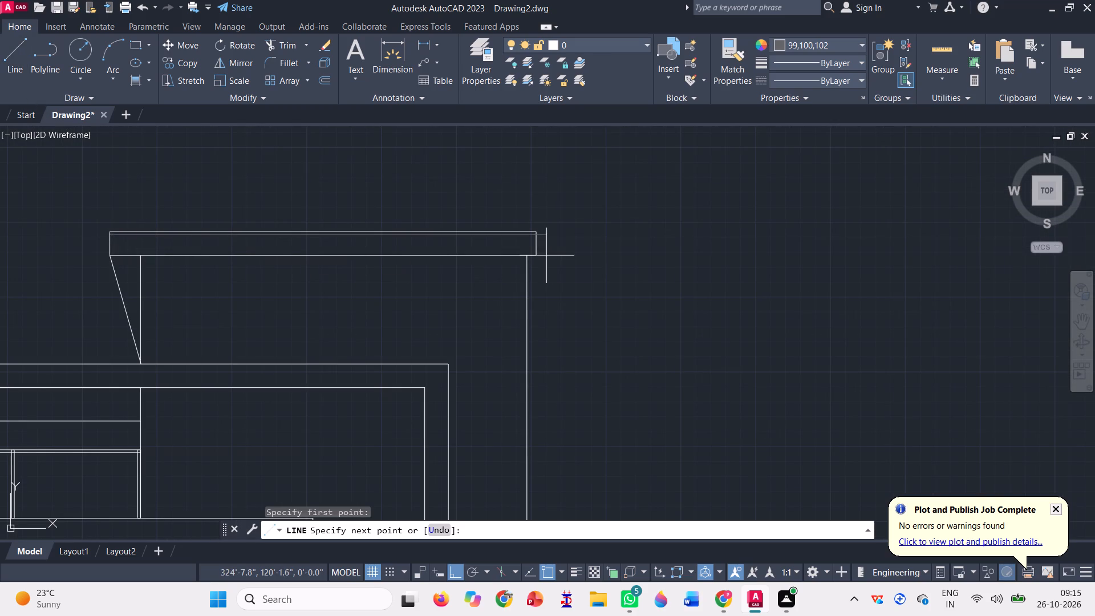
scroll(533, 234, up, 3)
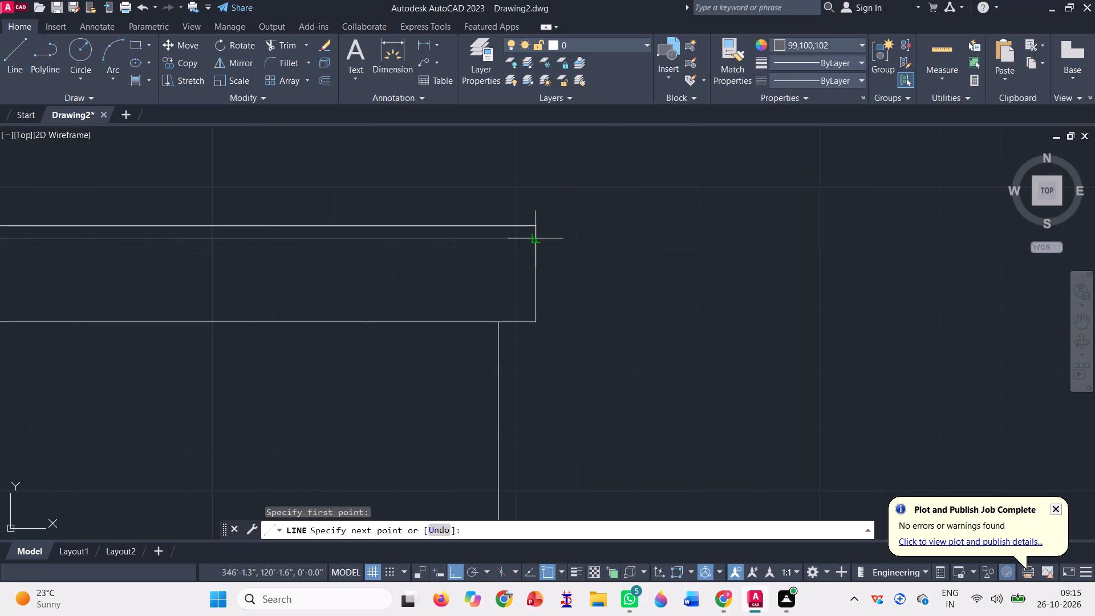
click(537, 237)
scroll(528, 244, down, 4)
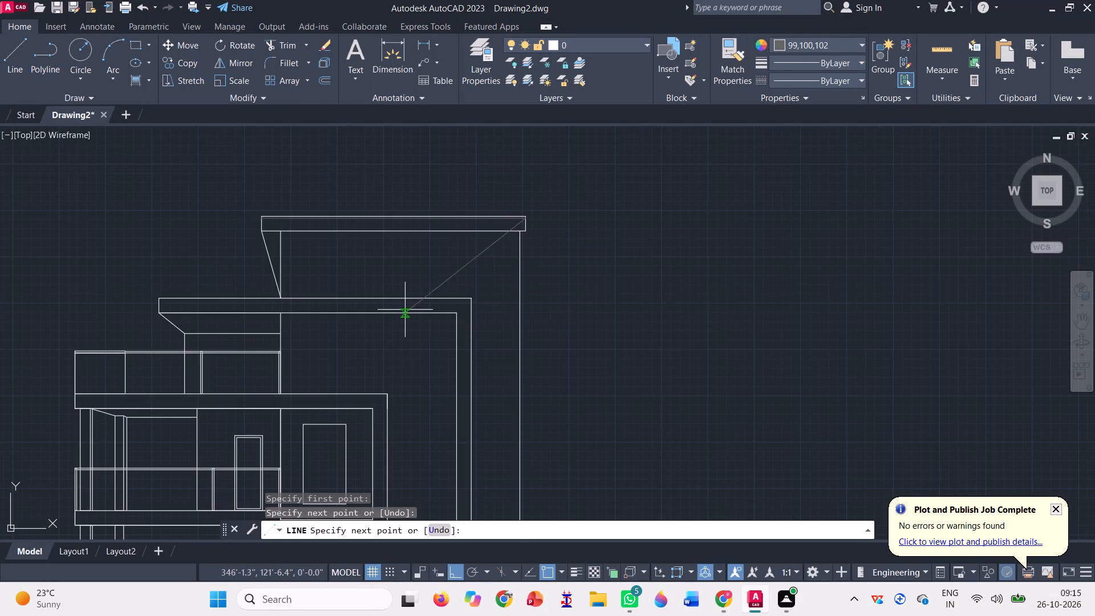
key(space)
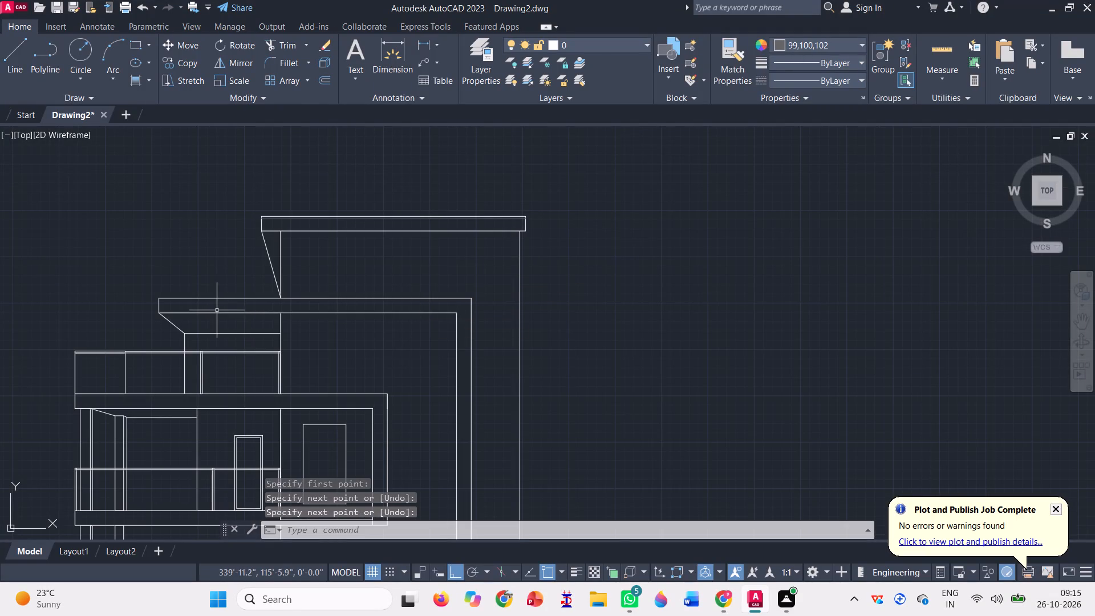
Draw a horizontal line across the roof frame's upper band, just below its top edge, from its left end to its right edge.
scroll(218, 309, up, 2)
click(8, 58)
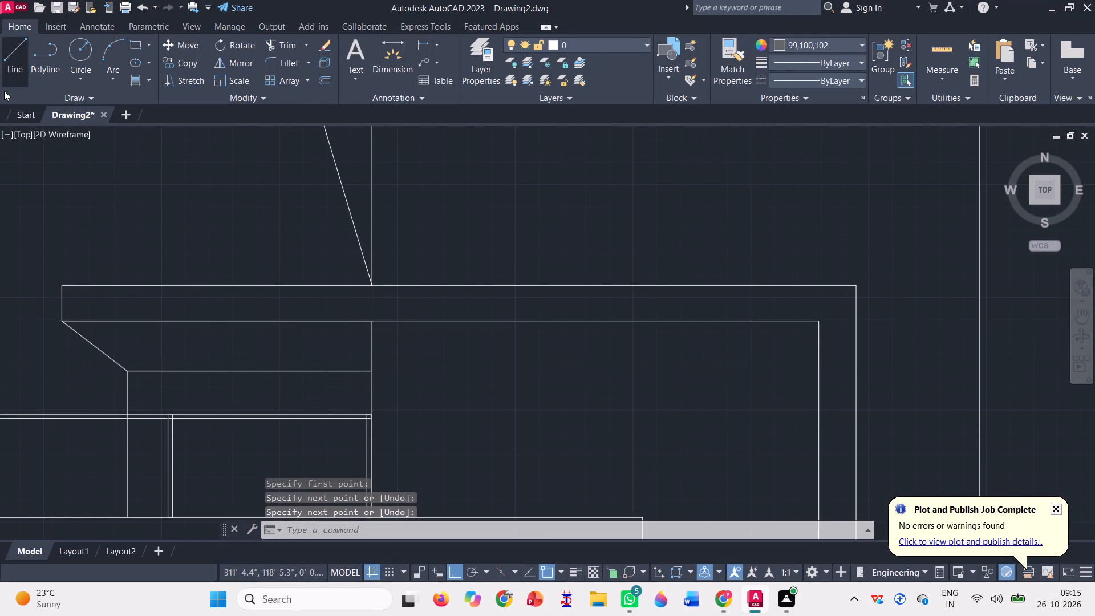
scroll(72, 290, up, 2)
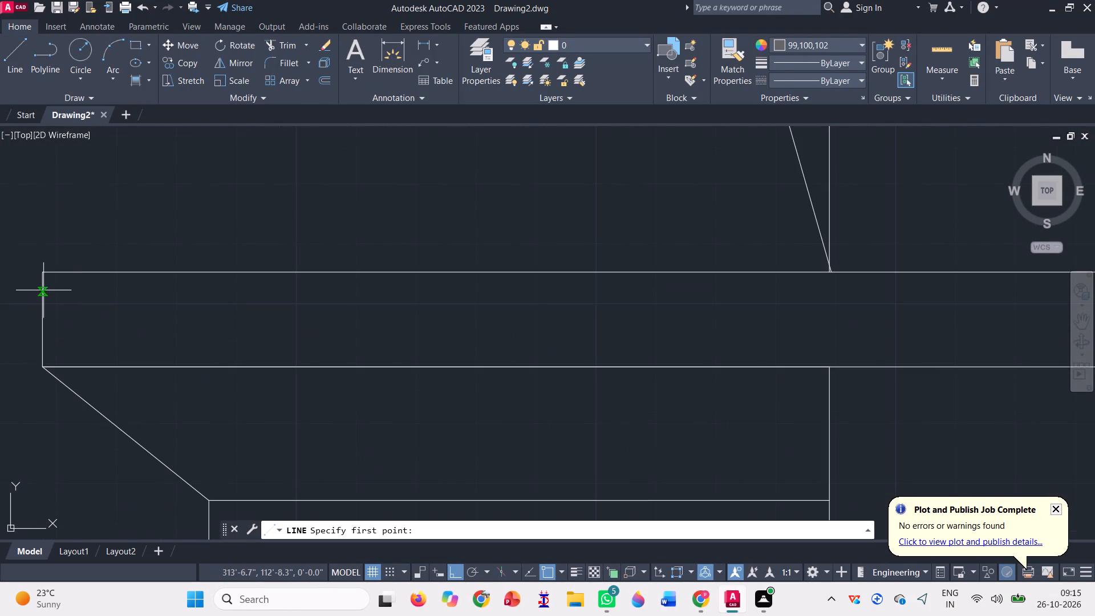
click(42, 288)
scroll(163, 310, down, 3)
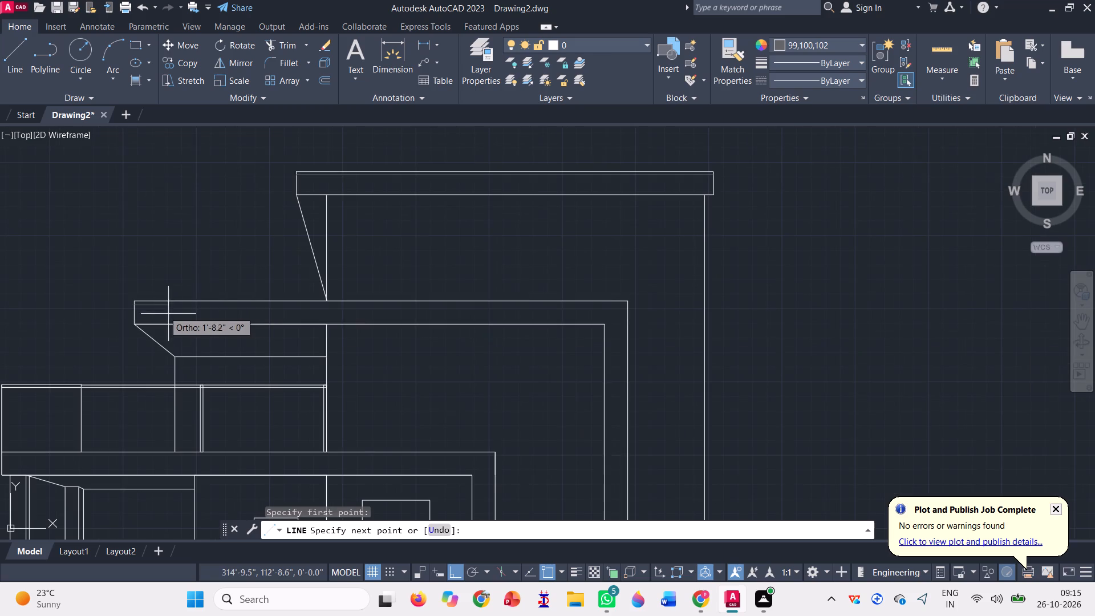
scroll(639, 305, up, 3)
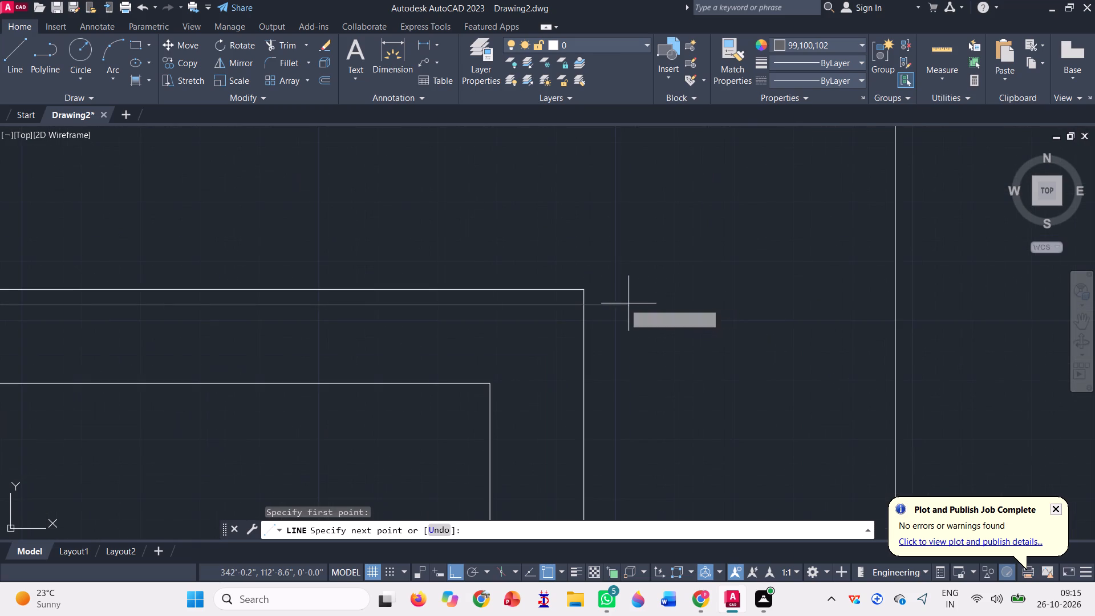
click(581, 308)
scroll(474, 352, down, 3)
key(space)
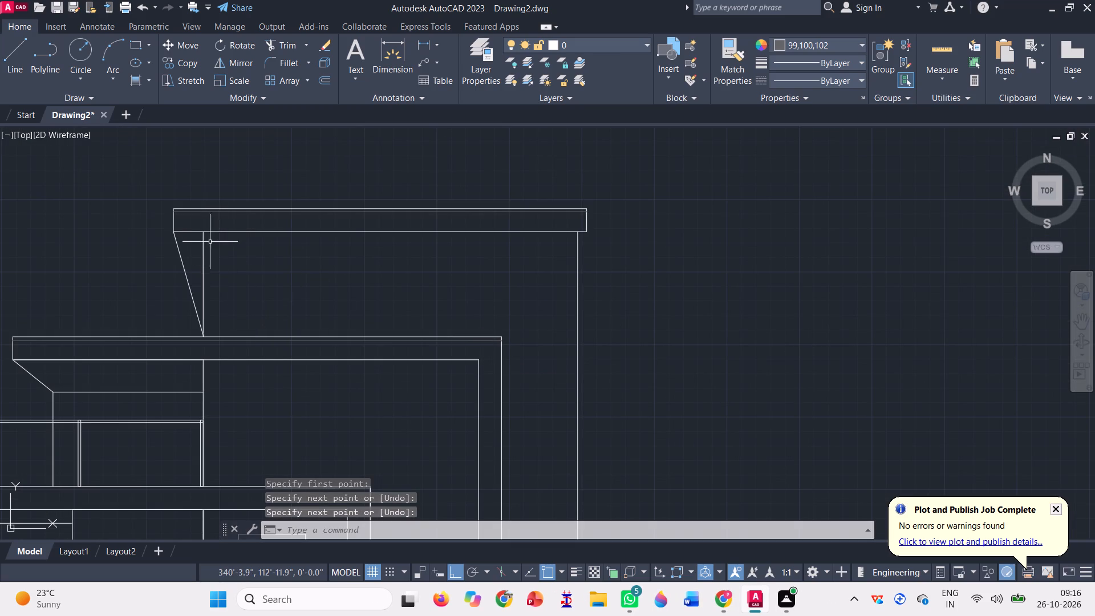
Copy the roof frame's grey line from the frame's upper left corner to the topmost roof slab's upper left corner.
scroll(237, 358, up, 3)
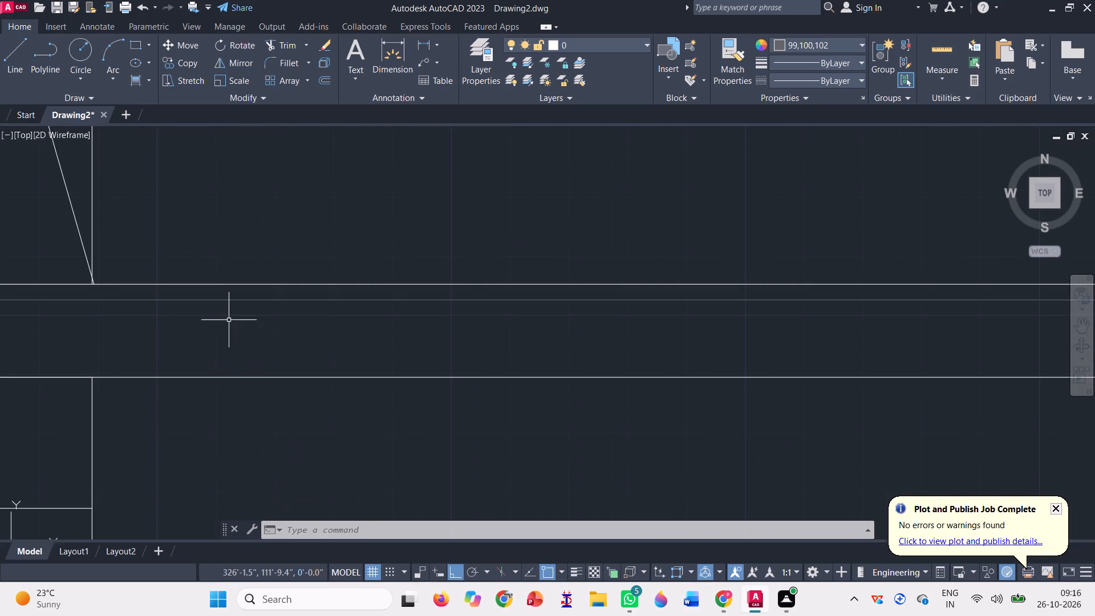
click(226, 315)
click(210, 285)
scroll(277, 354, down, 3)
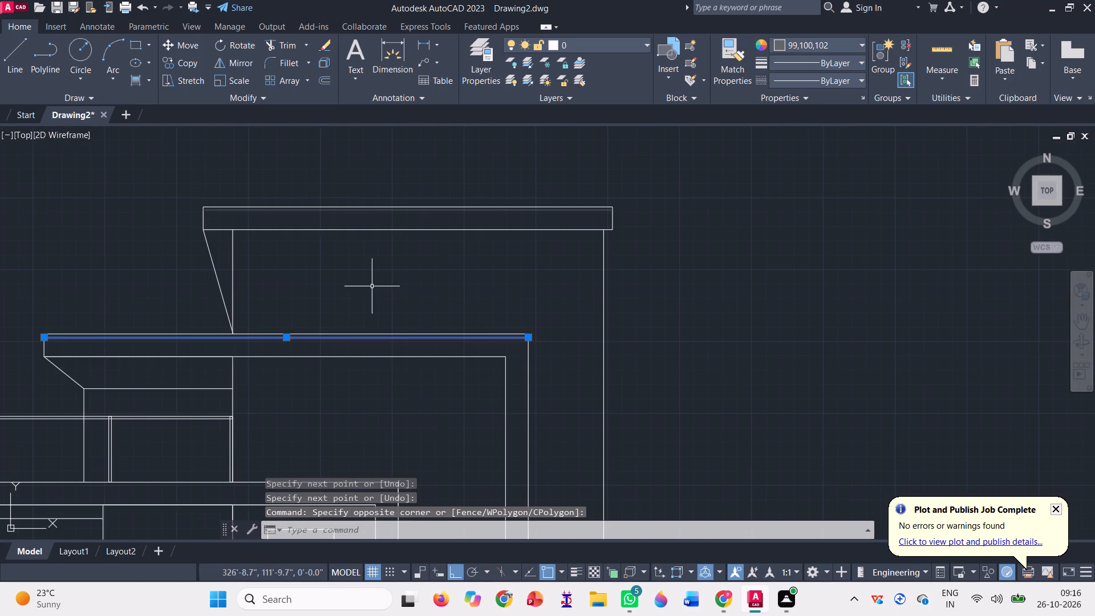
text(co)
key(space)
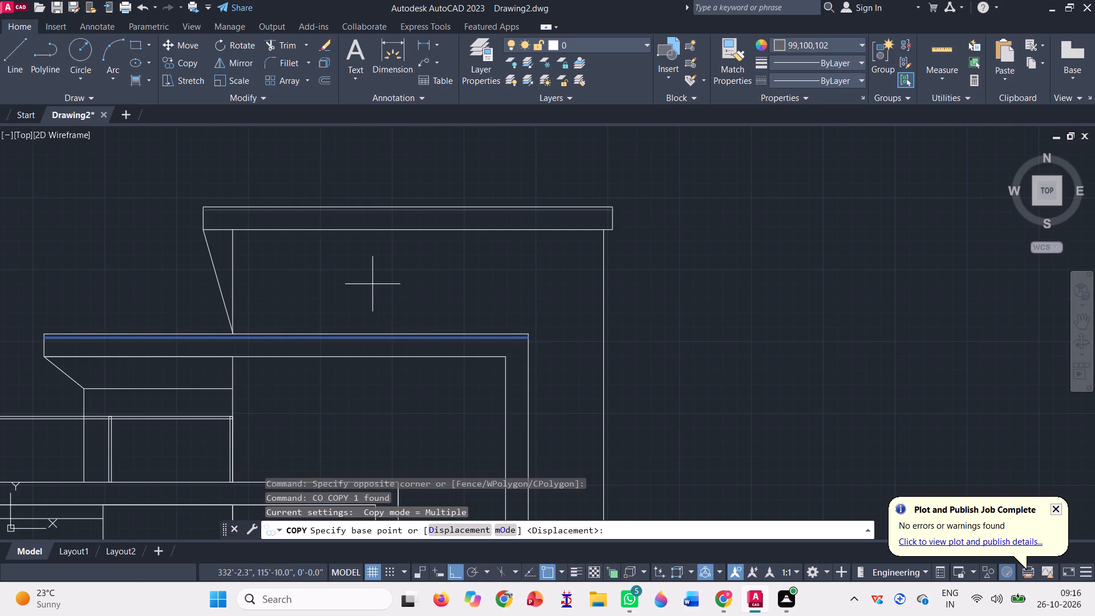
scroll(43, 340, up, 5)
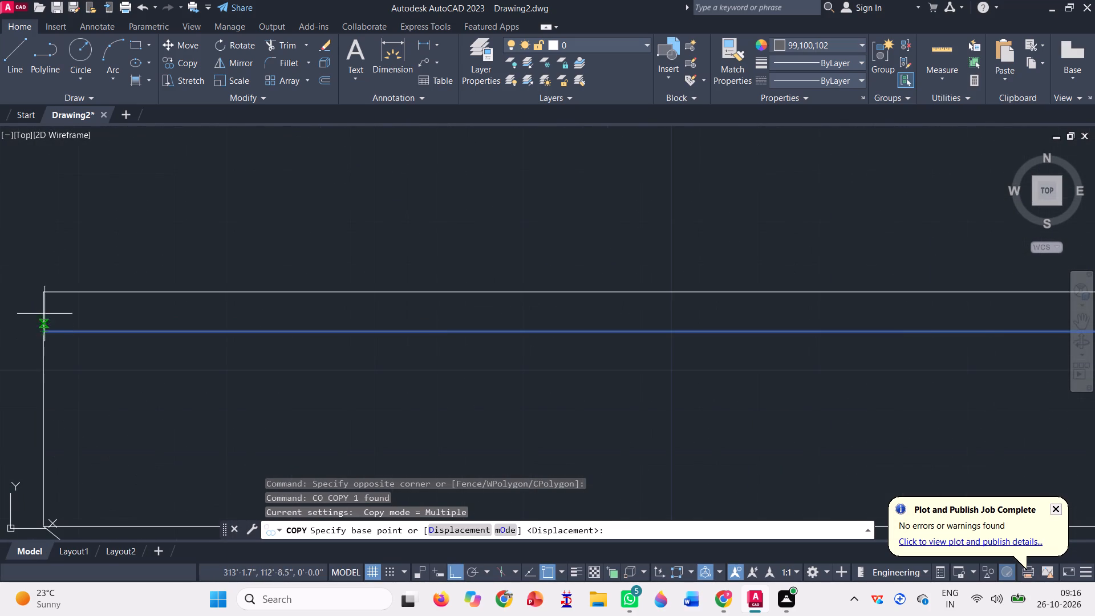
click(47, 291)
scroll(196, 407, down, 5)
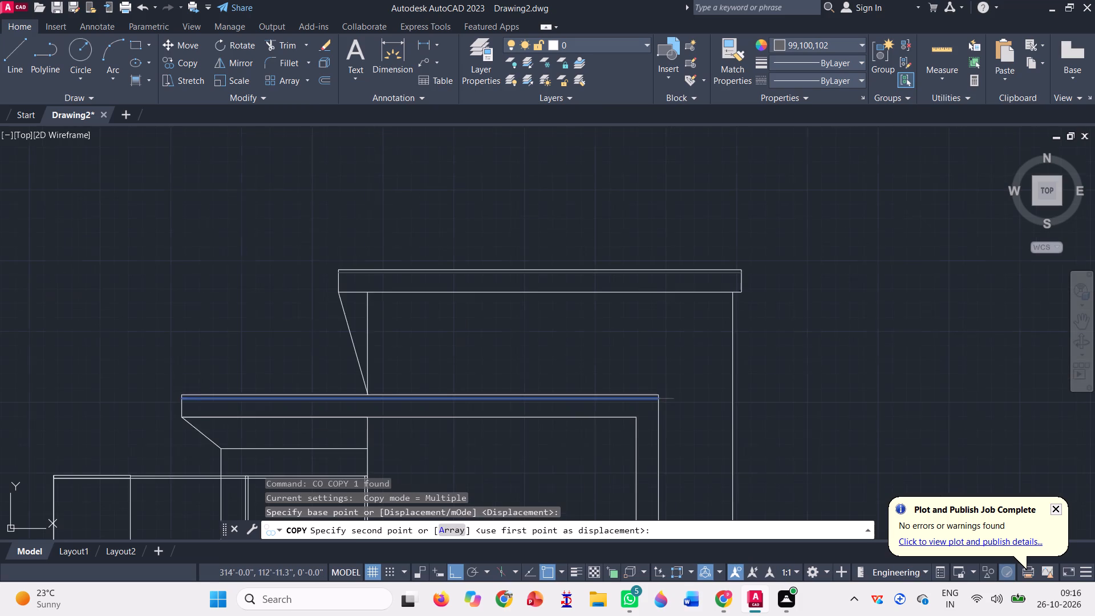
scroll(343, 258, up, 6)
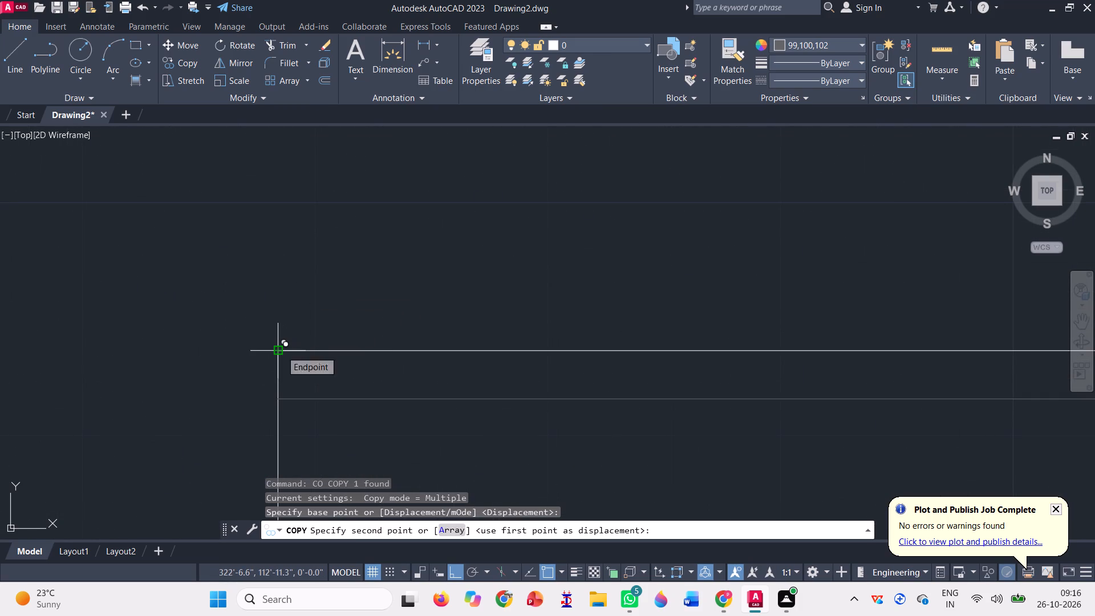
click(281, 351)
Place another copy of the grey line at the upper left corner of the projecting frame's top band.
scroll(285, 331, down, 3)
scroll(327, 306, down, 2)
scroll(388, 270, down, 4)
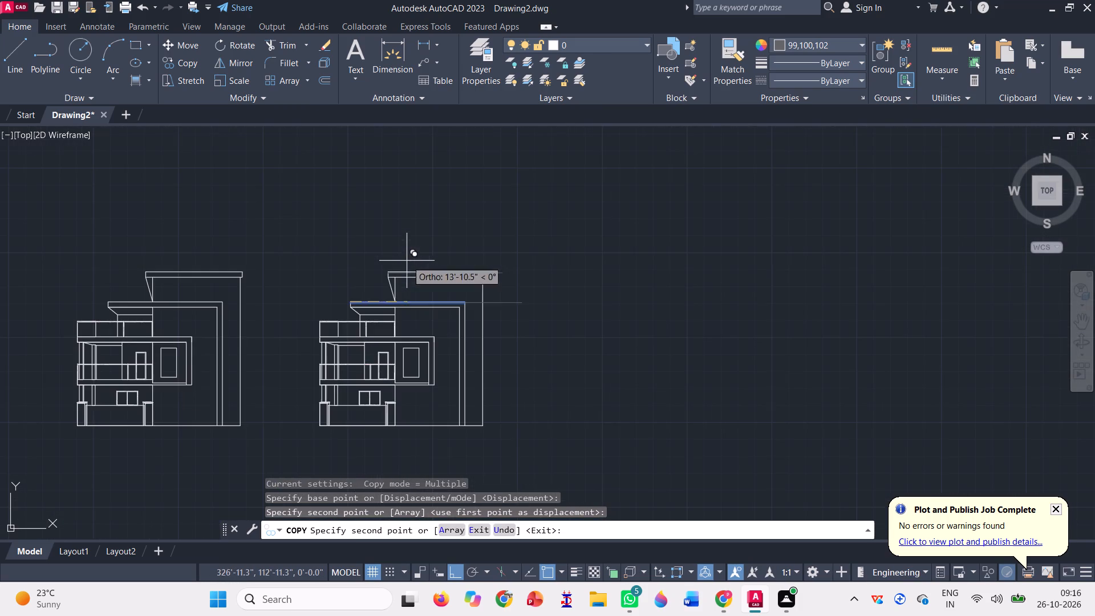
scroll(327, 352, up, 5)
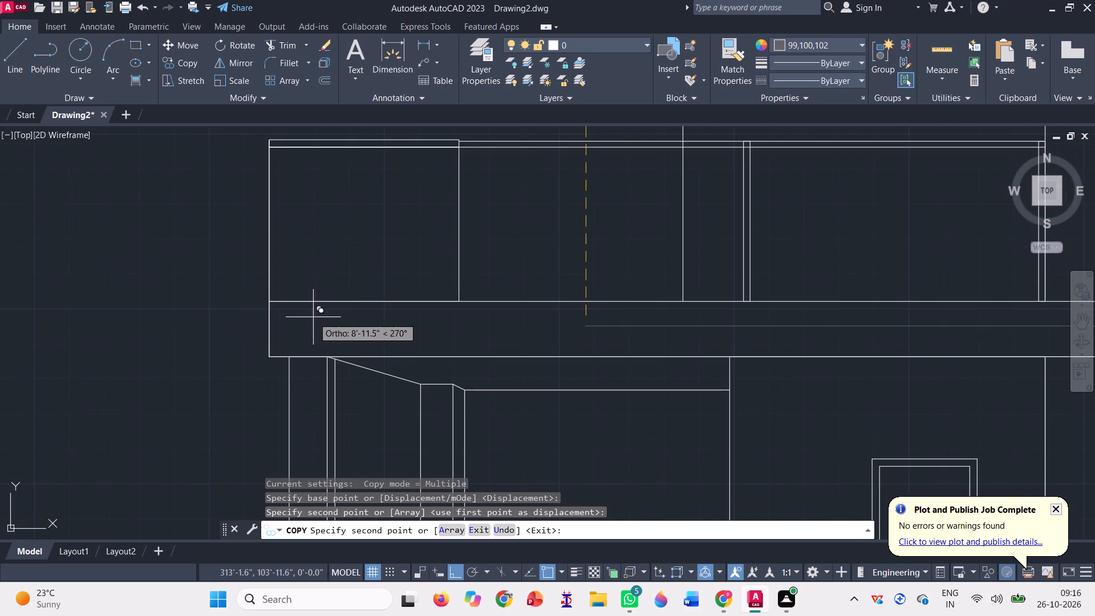
click(273, 299)
scroll(240, 295, down, 2)
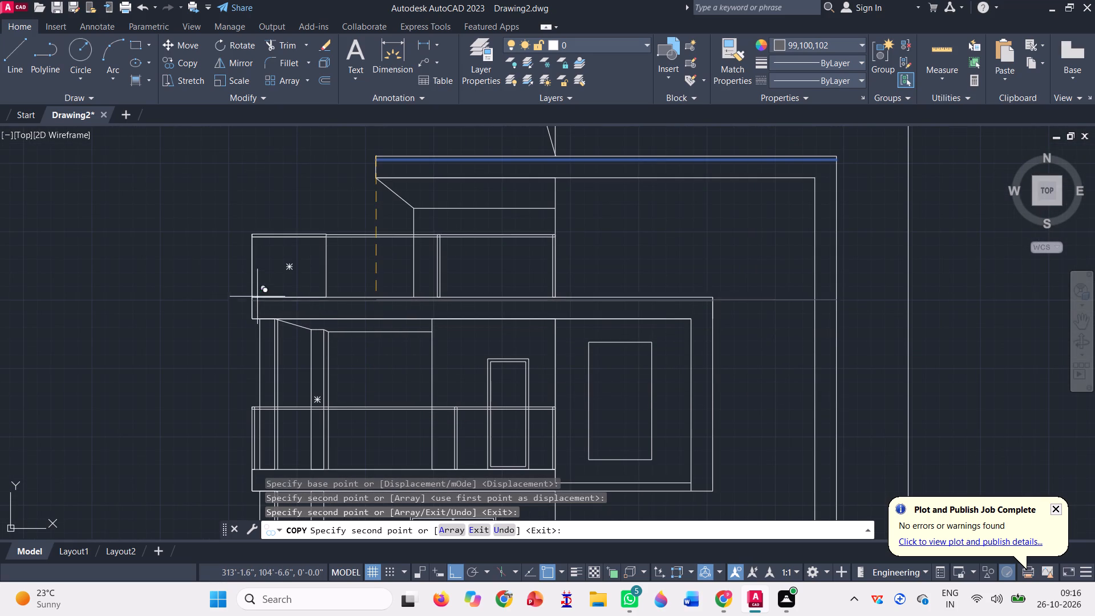
scroll(317, 311, down, 1)
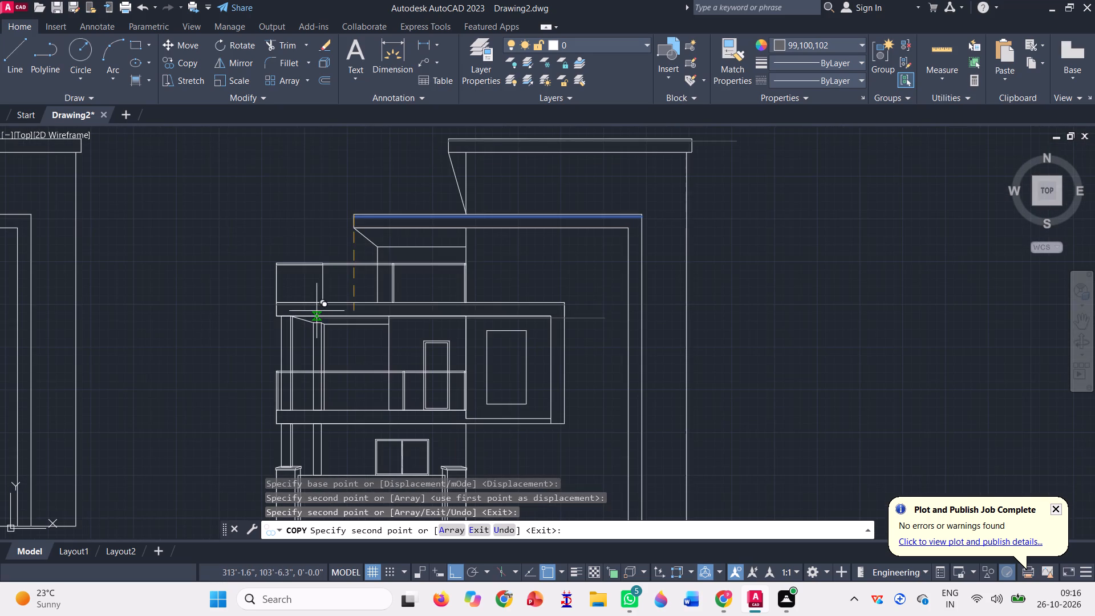
scroll(340, 298, down, 1)
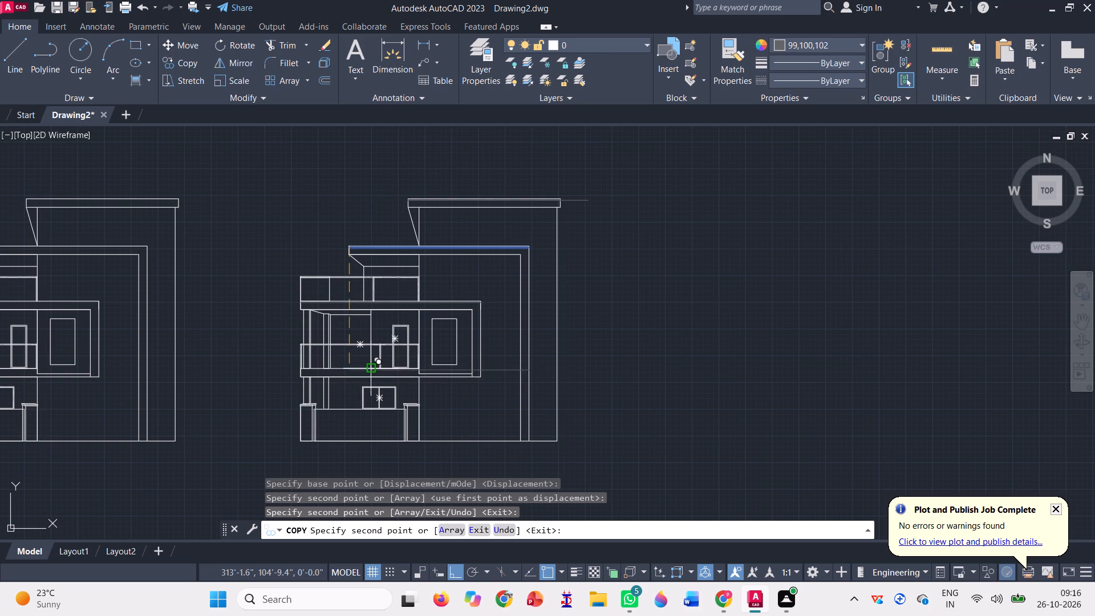
scroll(394, 310, up, 2)
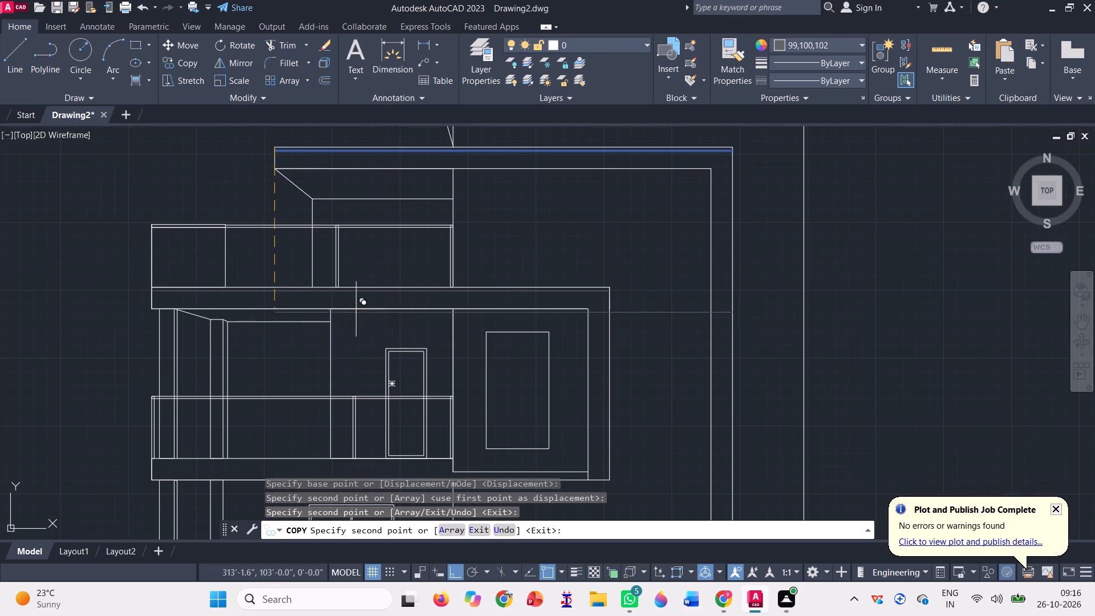
scroll(321, 319, down, 1)
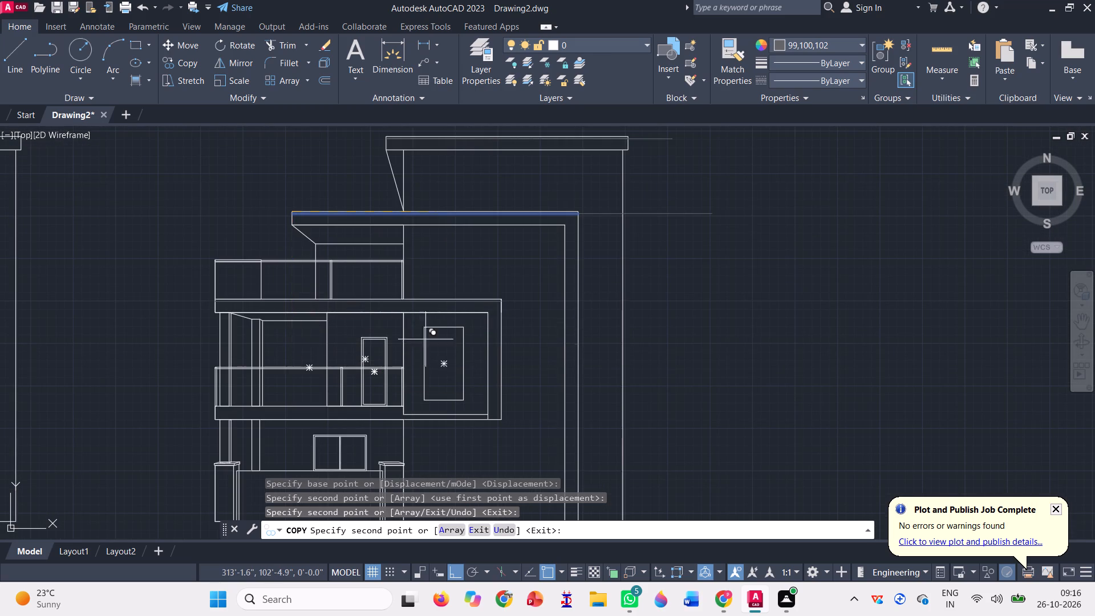
key(Escape)
Trim the grey line's excess beyond the right end of the copied elevation's topmost roof slab.
scroll(451, 399, down, 1)
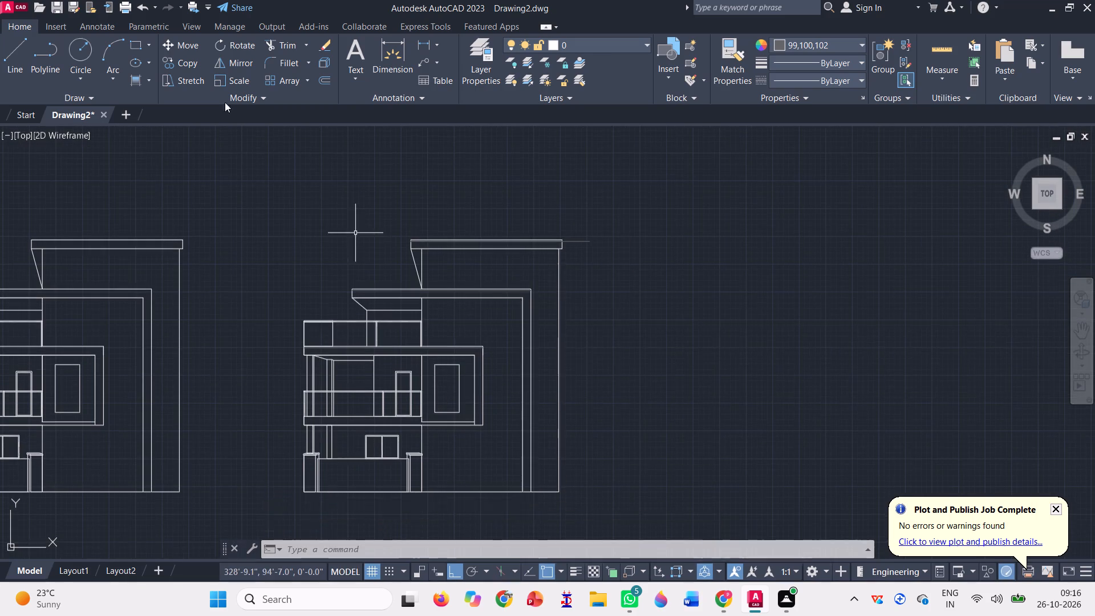
click(277, 40)
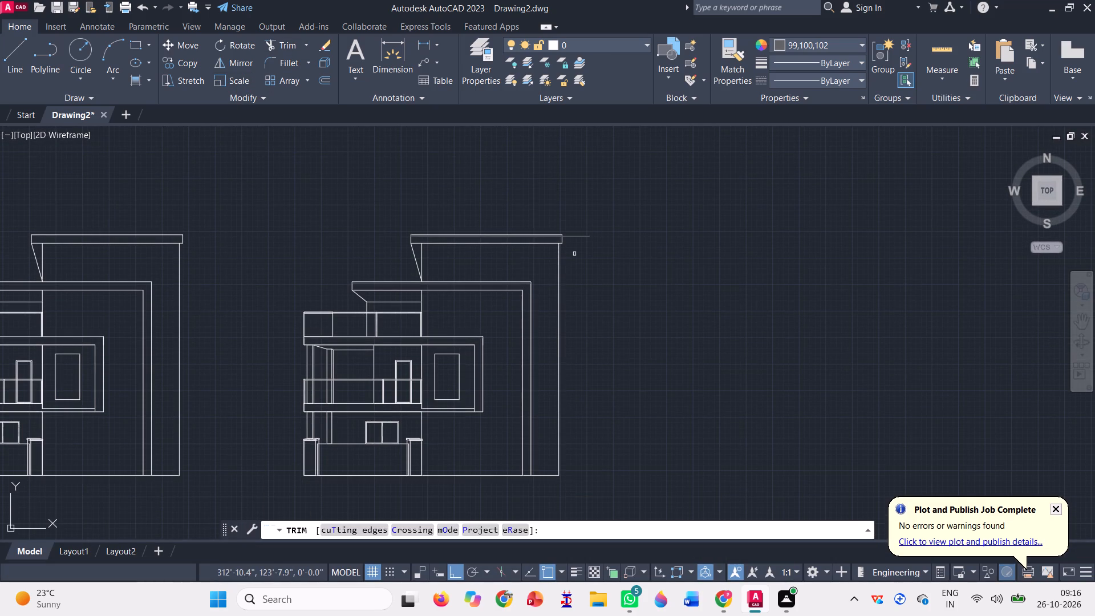
click(577, 246)
click(587, 206)
scroll(525, 277, up, 3)
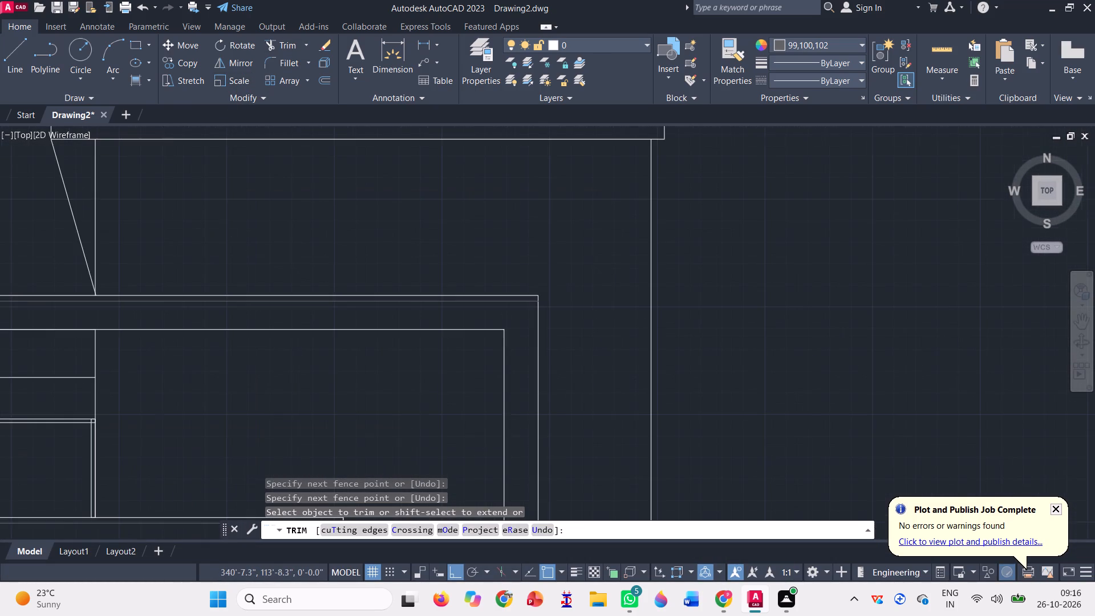
scroll(551, 309, down, 1)
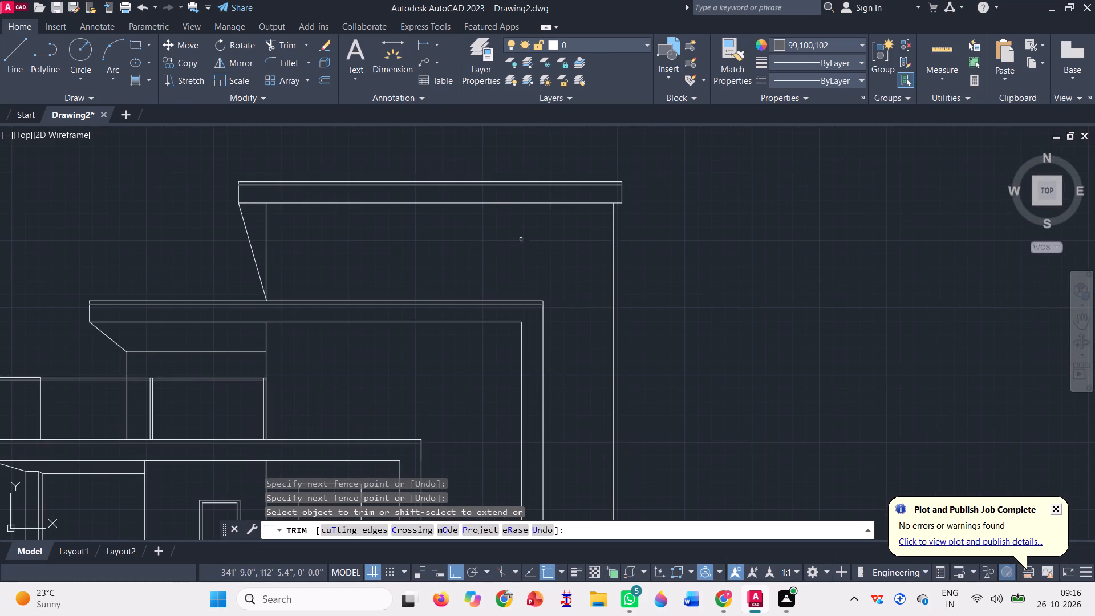
Trim away the upper of the two parallel grey lines inside the topmost roof slab.
scroll(419, 184, up, 6)
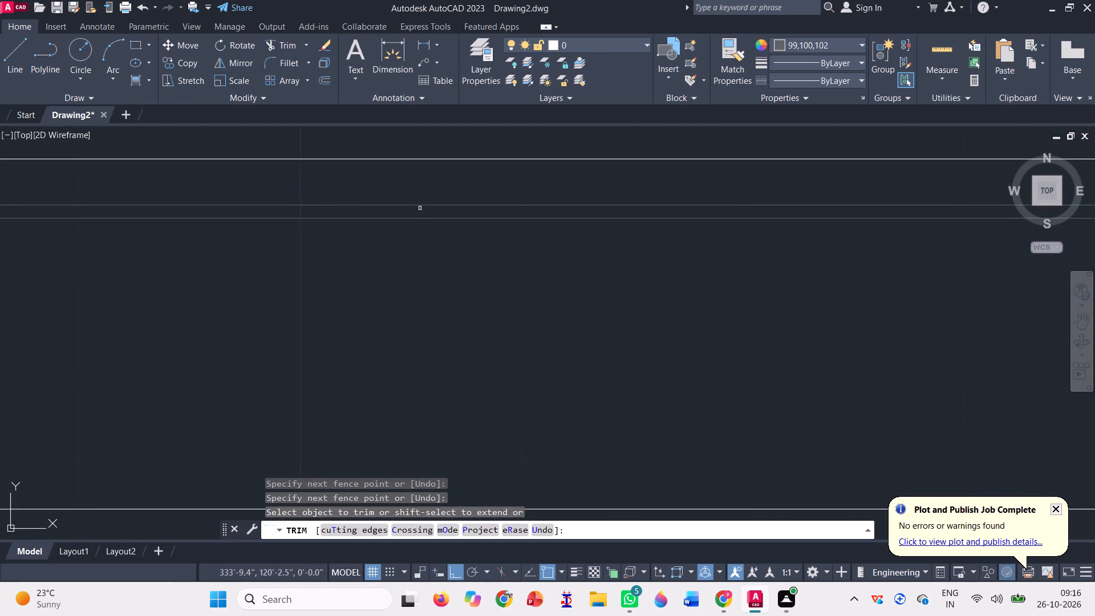
click(420, 210)
click(419, 192)
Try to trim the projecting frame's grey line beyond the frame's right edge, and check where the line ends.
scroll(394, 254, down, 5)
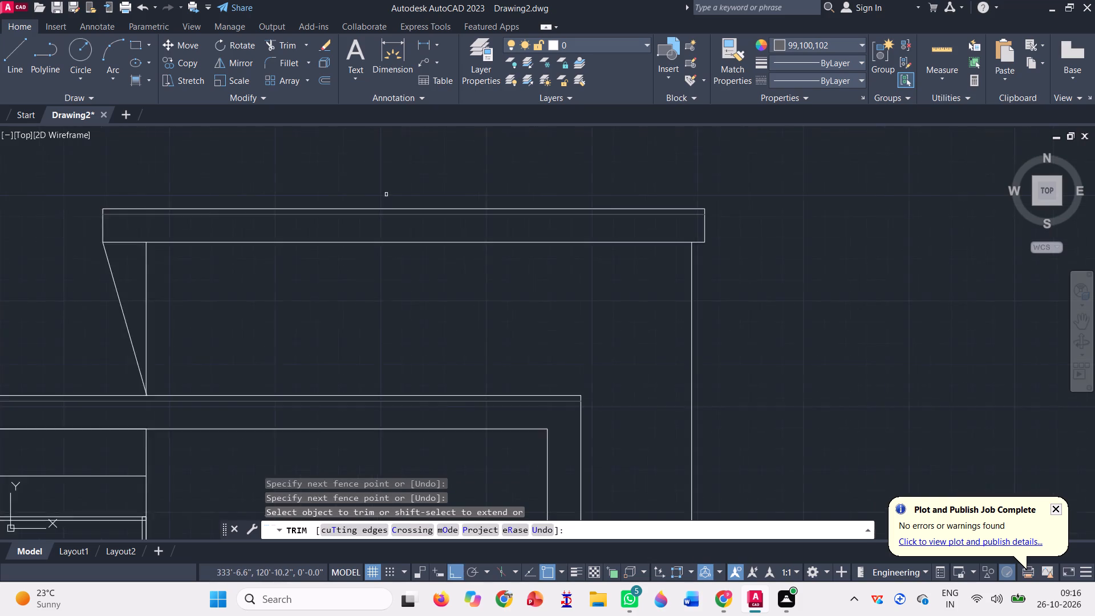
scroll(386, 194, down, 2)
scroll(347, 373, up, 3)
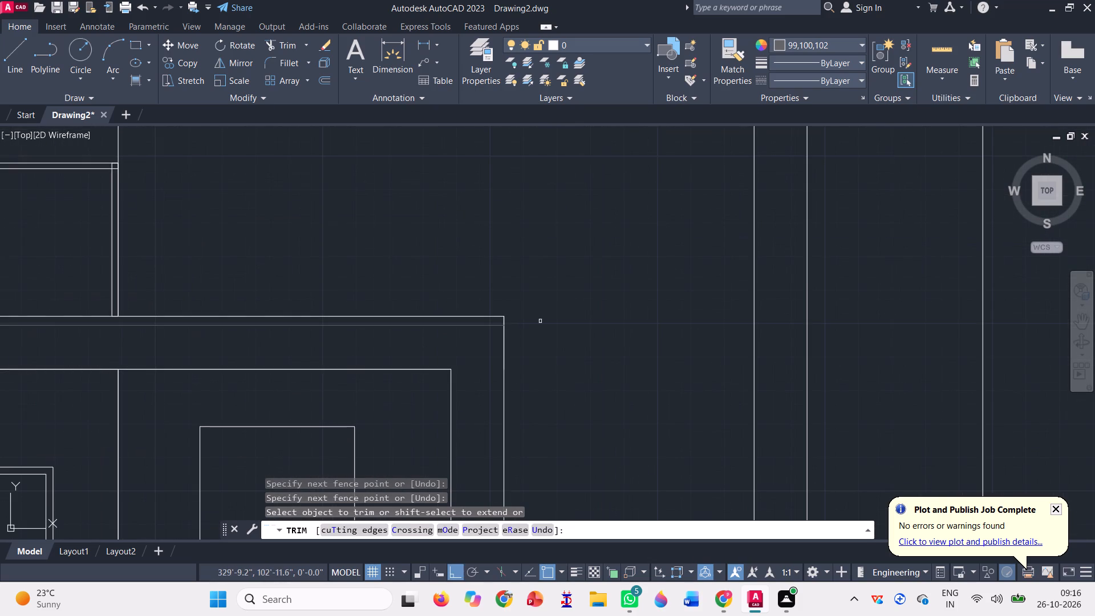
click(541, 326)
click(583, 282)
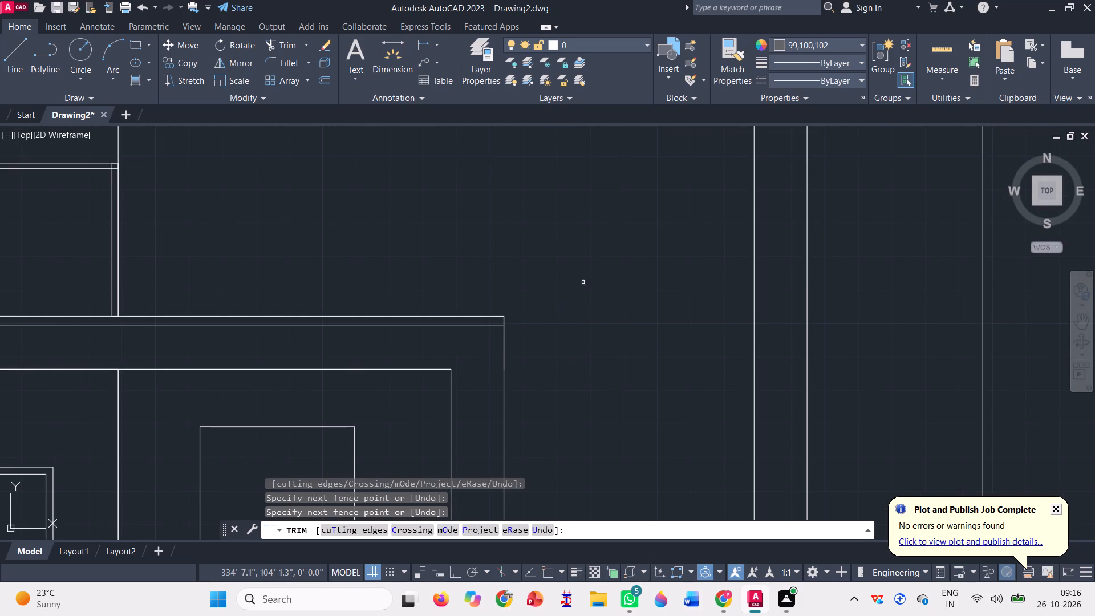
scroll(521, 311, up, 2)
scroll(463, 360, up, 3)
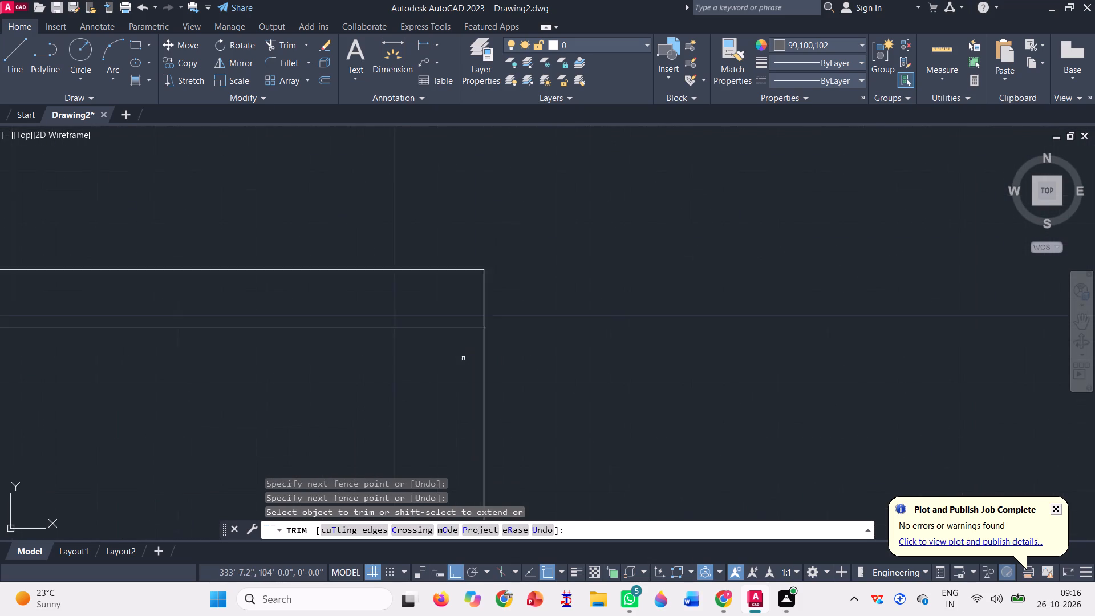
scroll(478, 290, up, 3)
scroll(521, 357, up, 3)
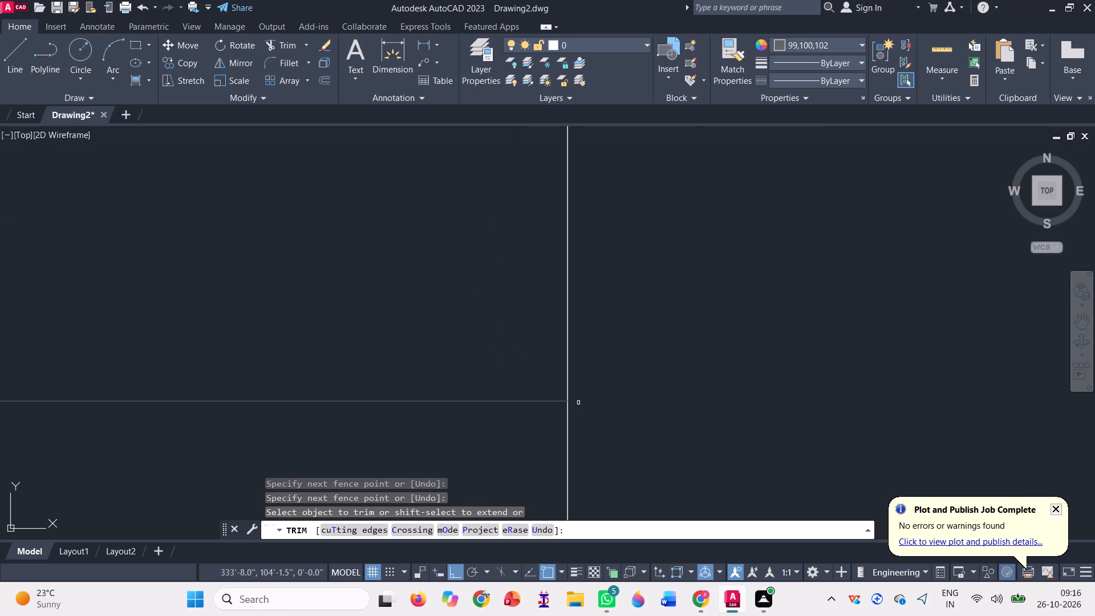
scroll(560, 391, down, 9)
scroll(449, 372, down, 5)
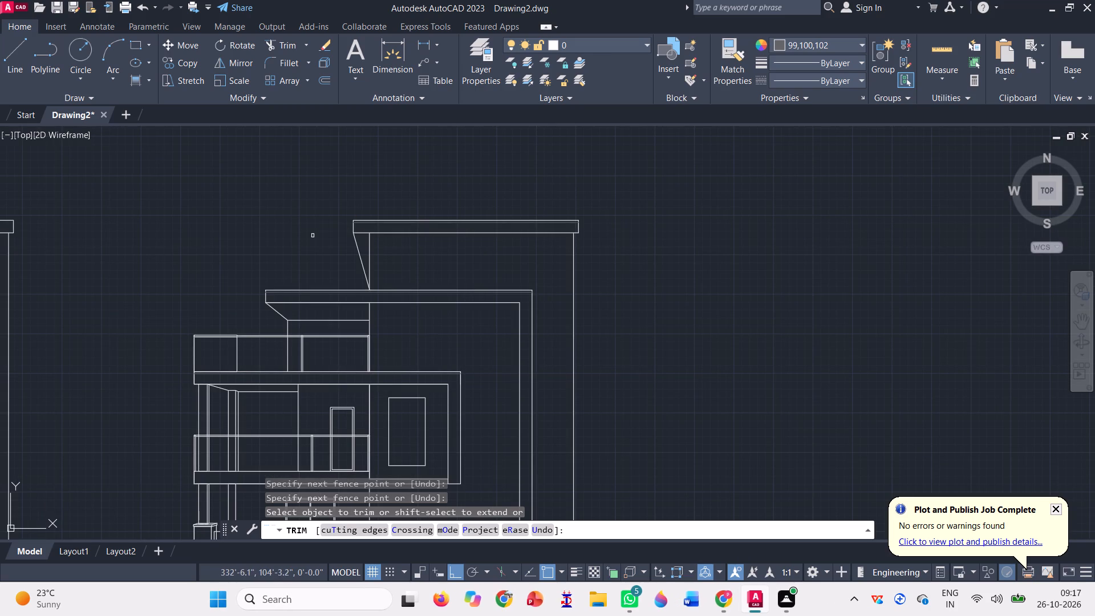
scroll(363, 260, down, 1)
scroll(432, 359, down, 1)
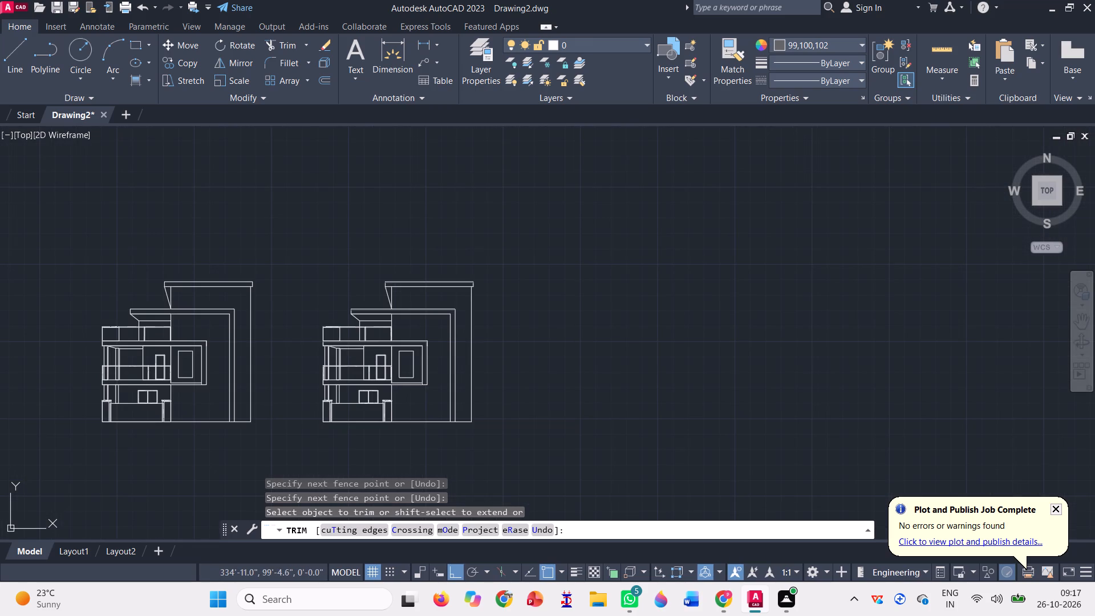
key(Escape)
Copy the original building elevation from its lower right corner, placing it level to the right of the two existing elevations.
click(509, 445)
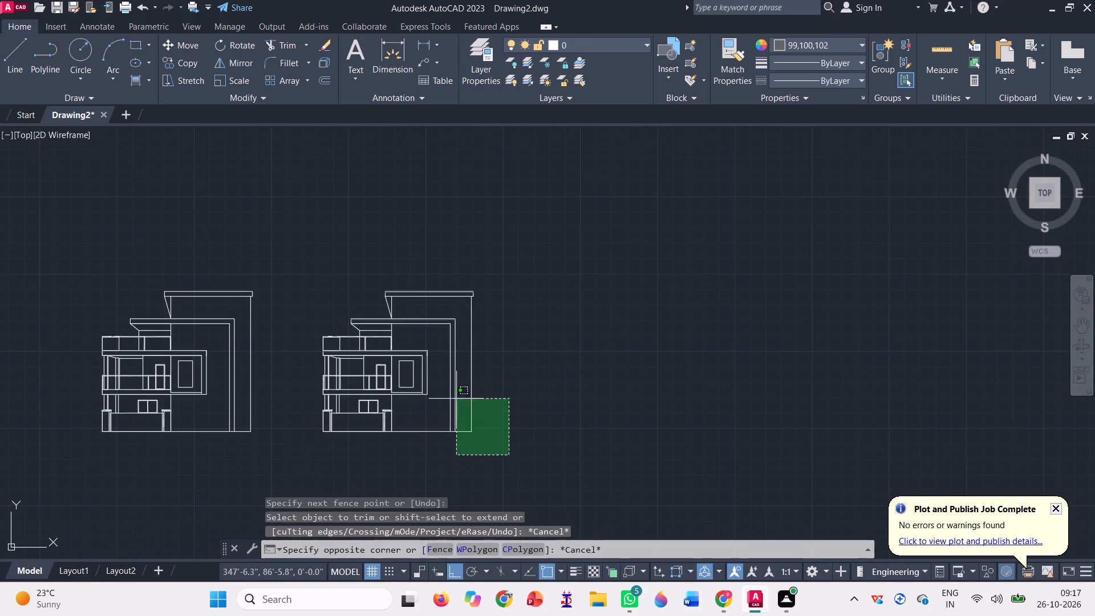
click(571, 394)
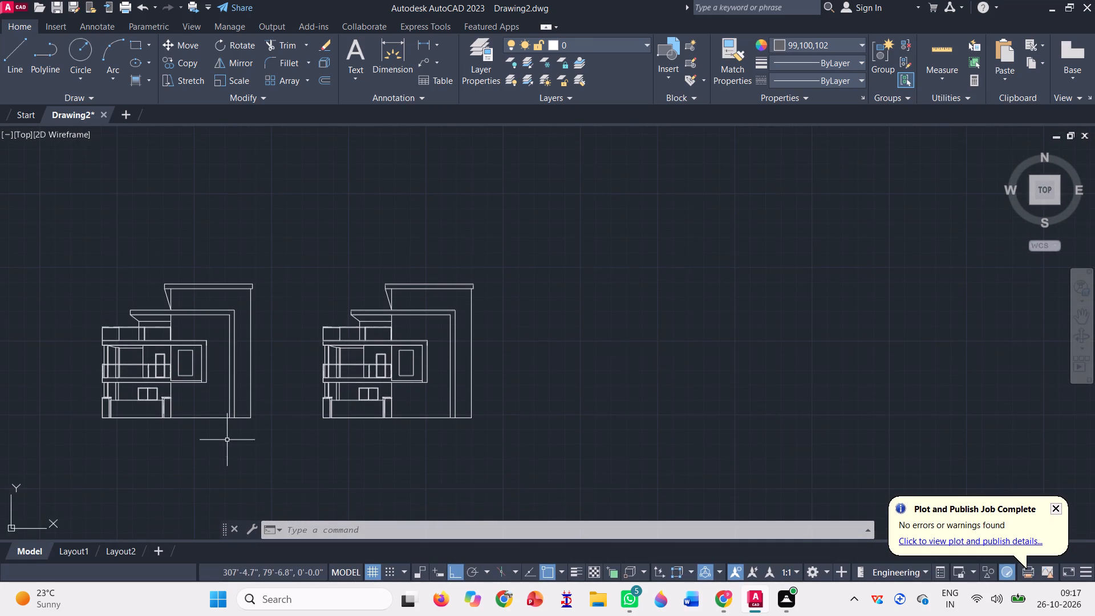
click(290, 443)
click(76, 262)
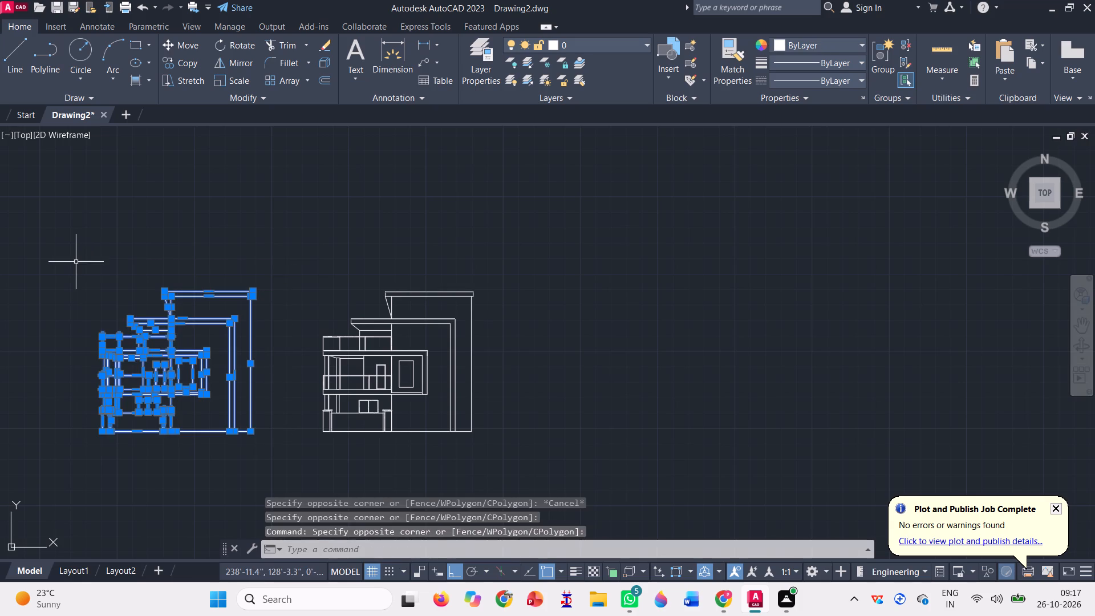
text(co)
key(space)
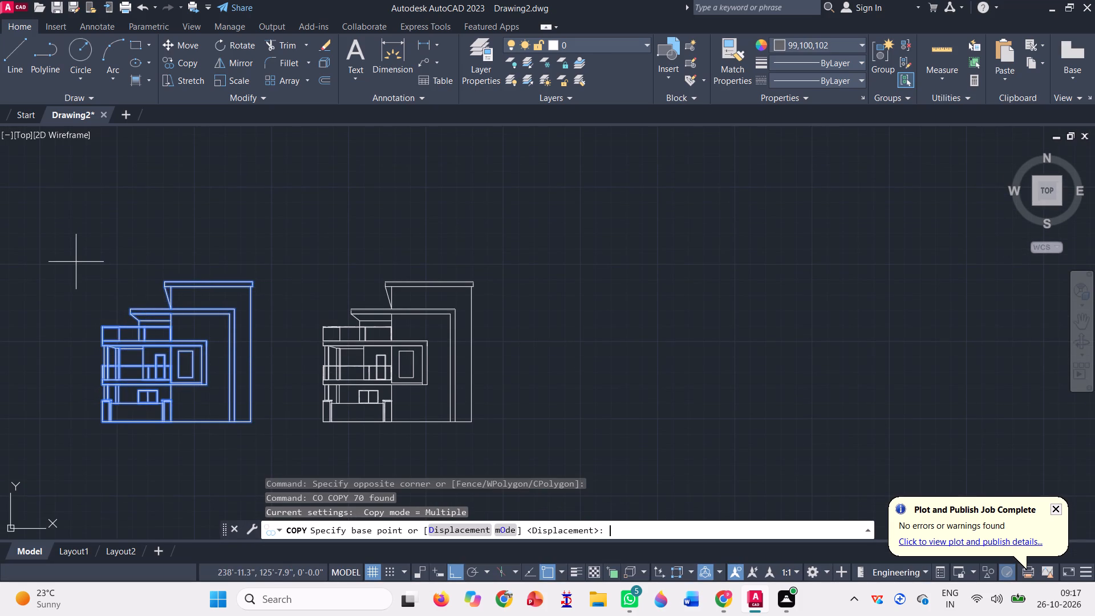
click(254, 420)
click(715, 413)
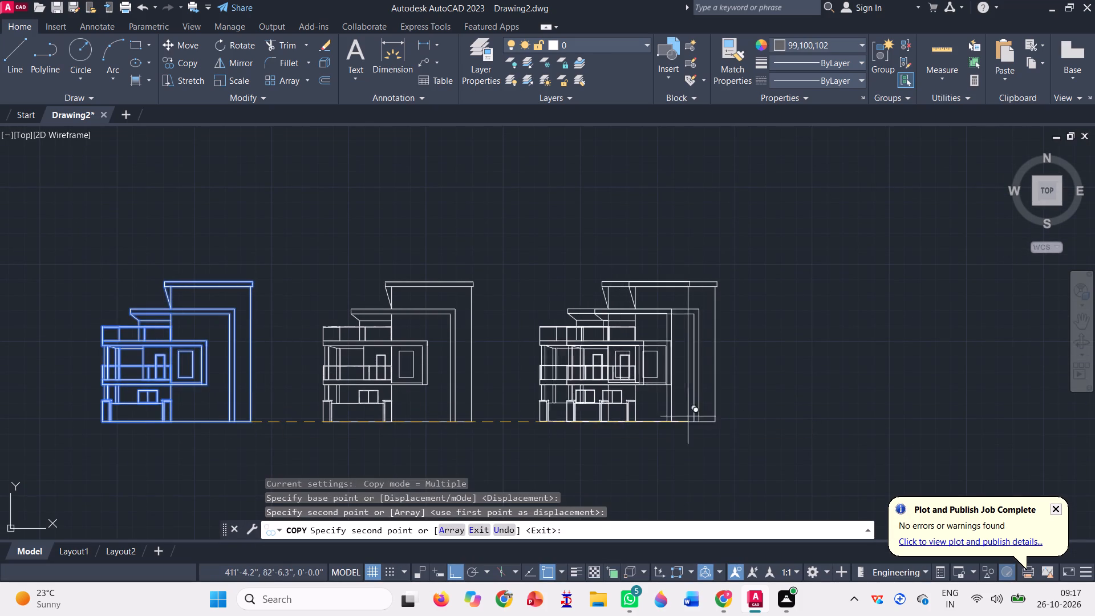
key(Escape)
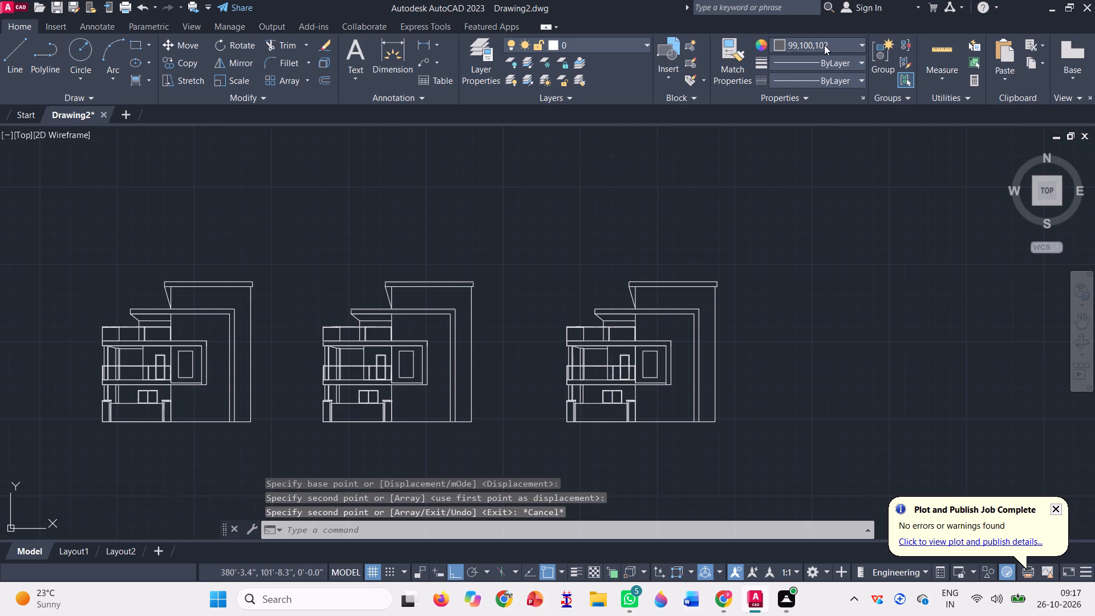
Change the colour of all objects in the third elevation to black, 0,0,0.
click(824, 44)
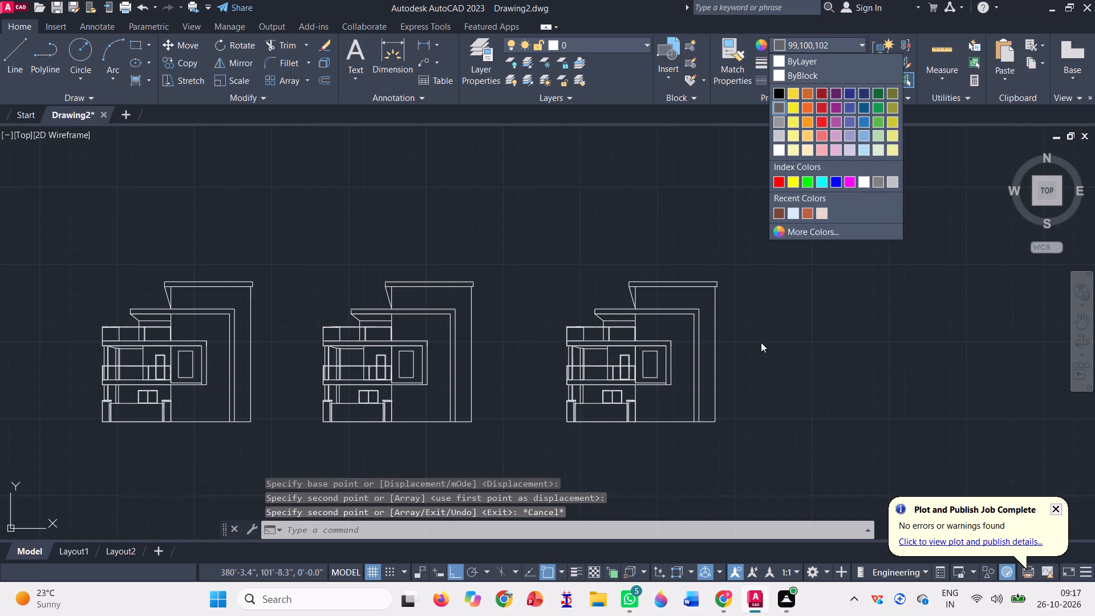
key(Escape)
click(744, 450)
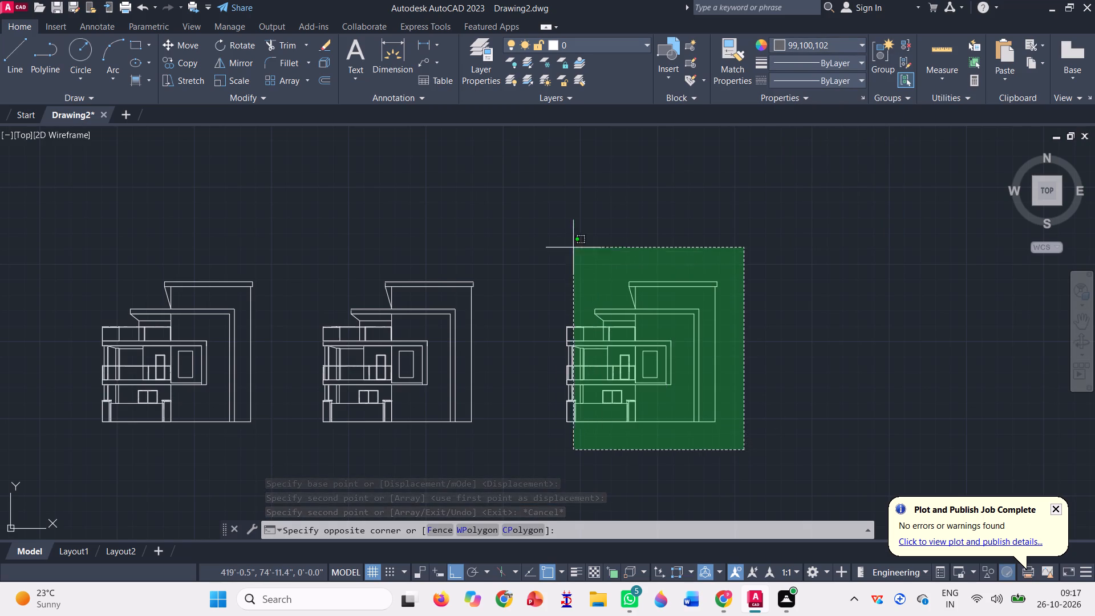
click(549, 240)
click(826, 46)
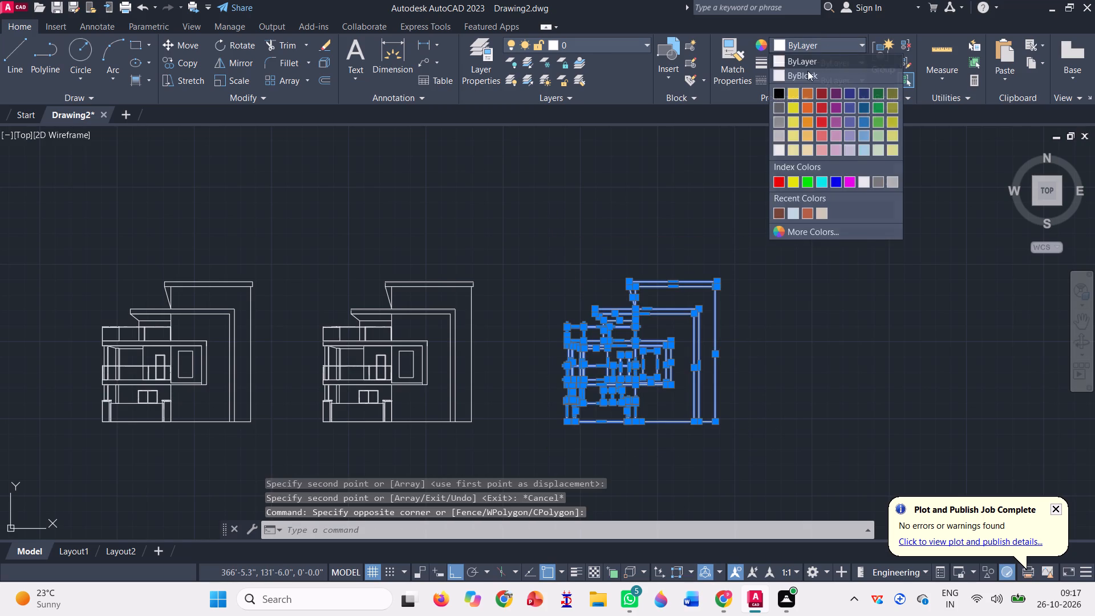
click(776, 94)
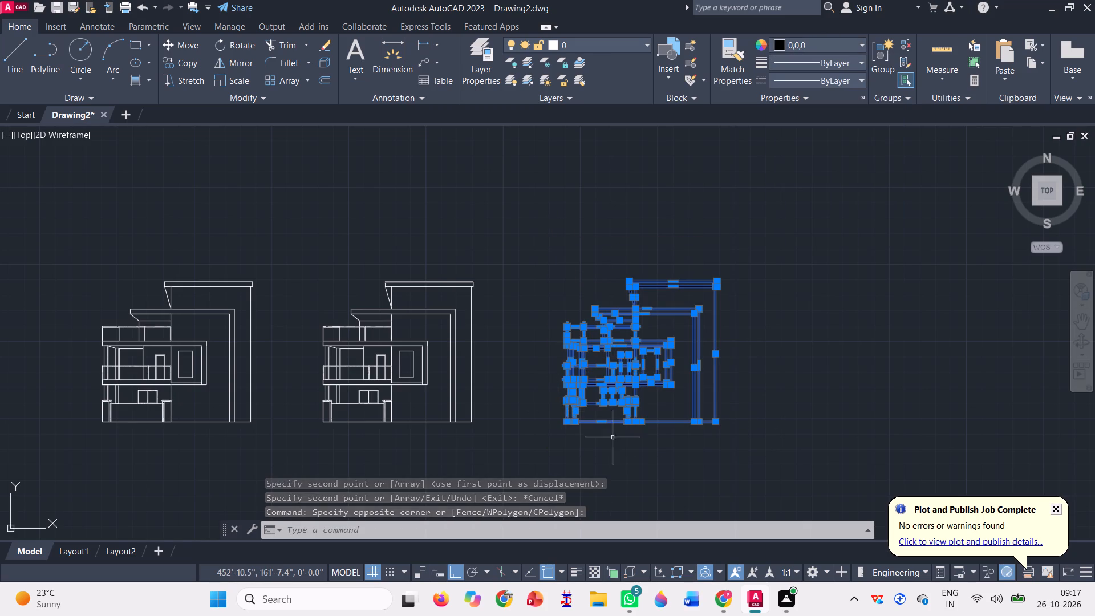
key(space)
scroll(421, 290, up, 3)
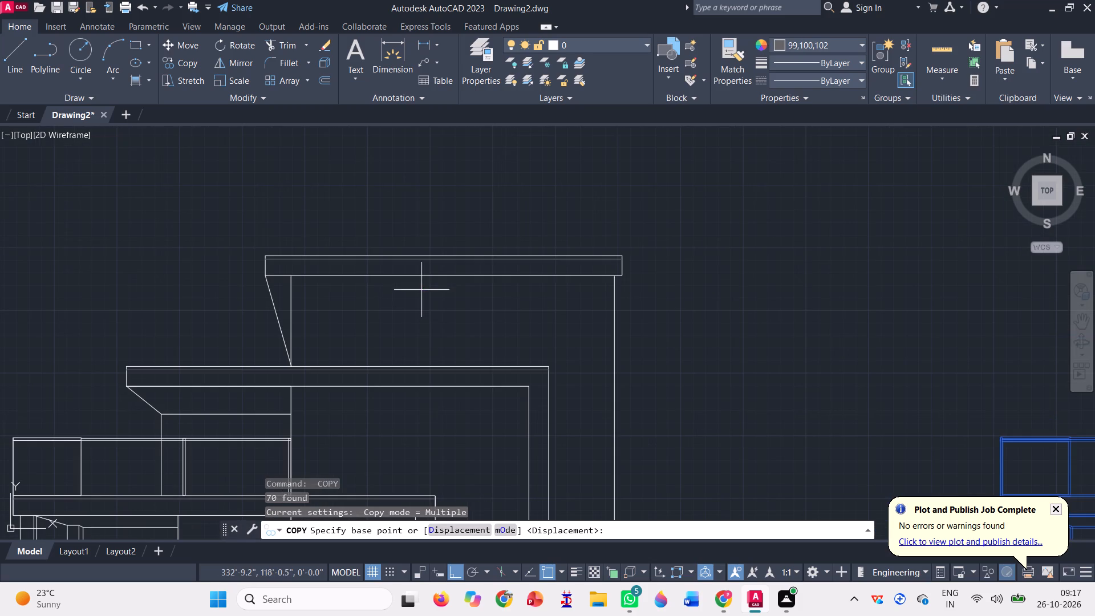
key(Escape)
Copy the second elevation's three grey lines (roof slab, roof frame, projecting frame) onto the black elevation, matching the lower right corners.
scroll(334, 278, up, 2)
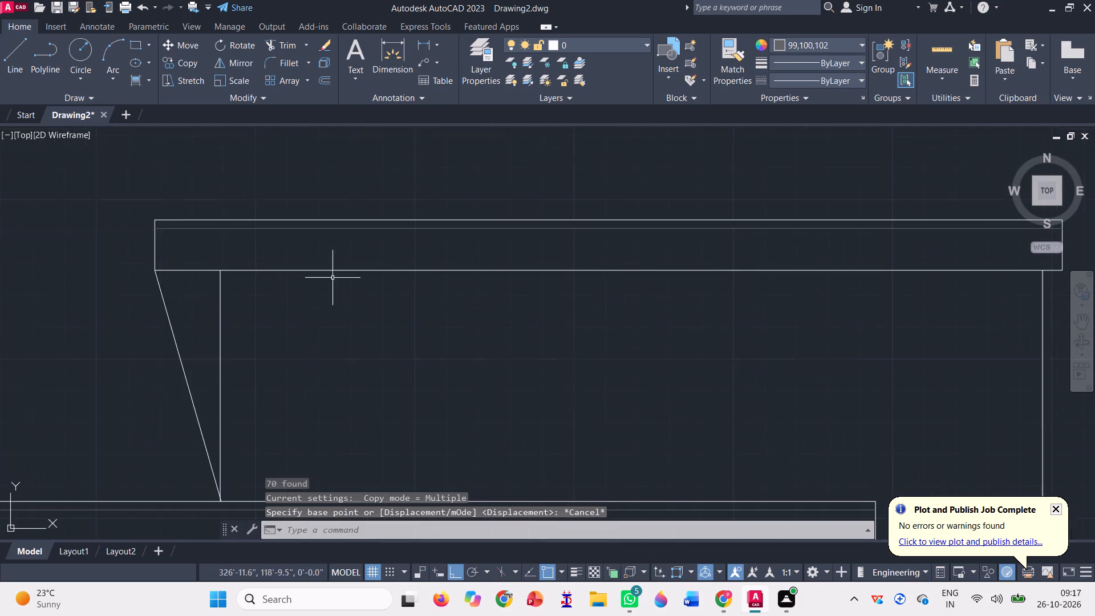
scroll(332, 278, up, 1)
click(311, 200)
scroll(376, 261, down, 4)
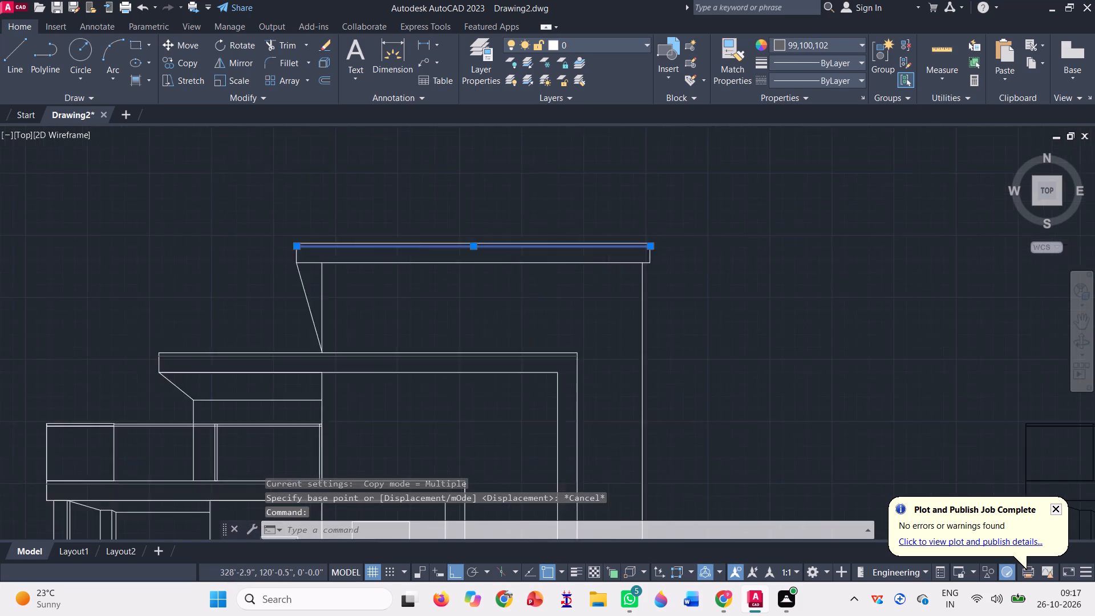
scroll(384, 247, down, 1)
scroll(347, 297, up, 6)
click(362, 232)
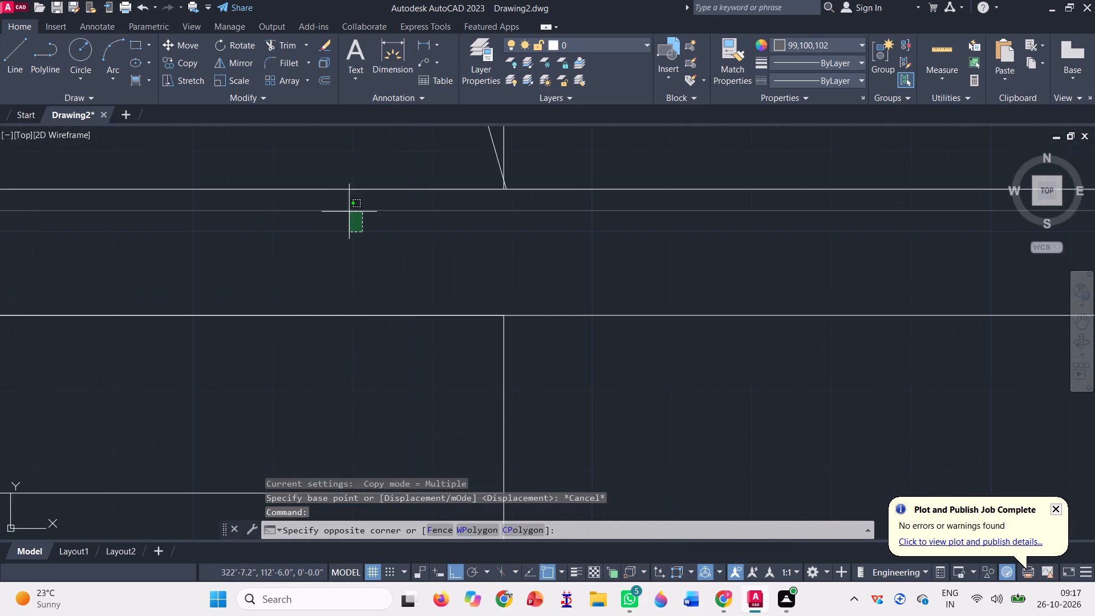
click(341, 205)
scroll(433, 290, down, 3)
scroll(406, 240, down, 2)
scroll(366, 337, up, 3)
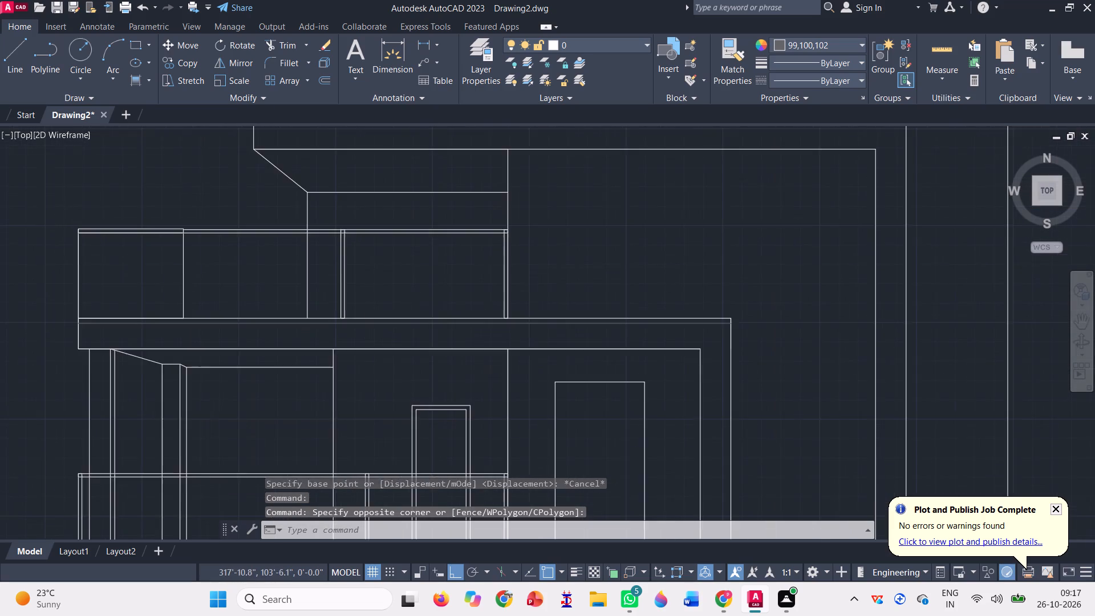
scroll(356, 303, up, 3)
click(370, 364)
click(351, 330)
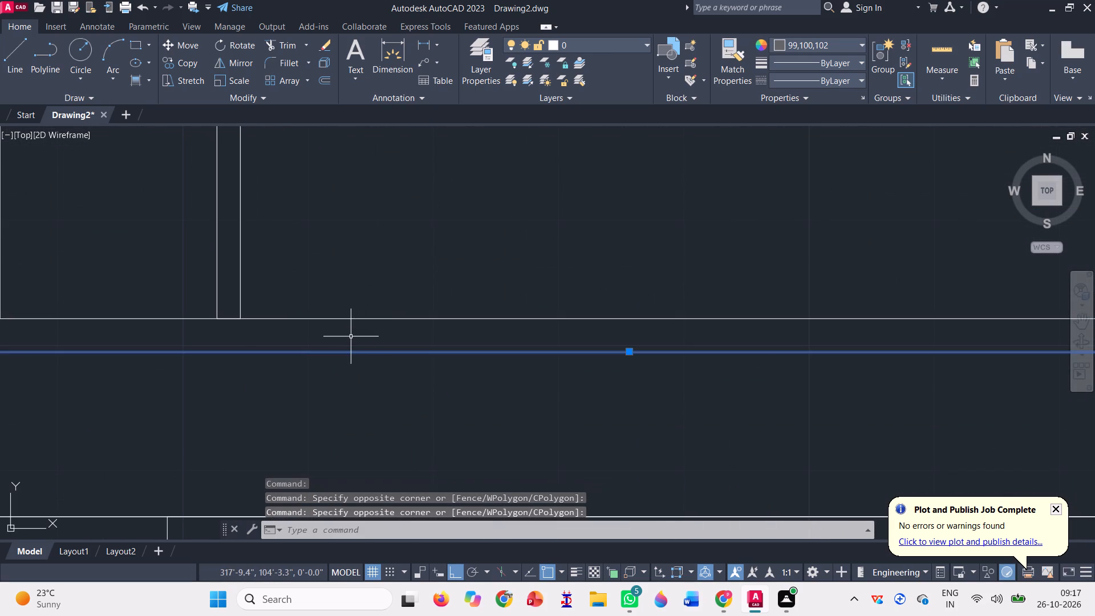
scroll(351, 335, down, 7)
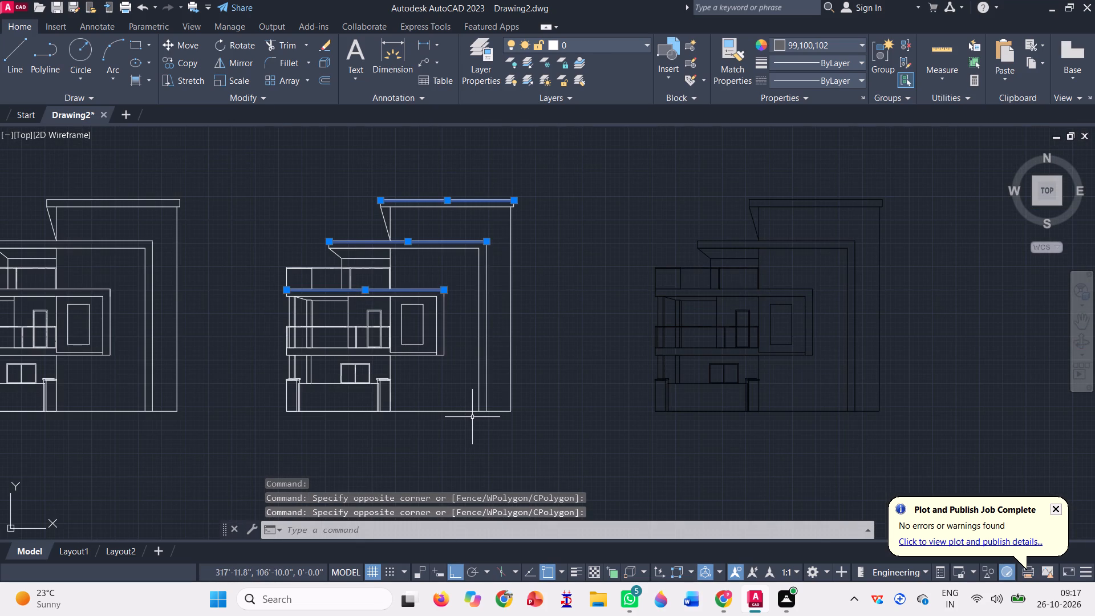
text(co)
key(space)
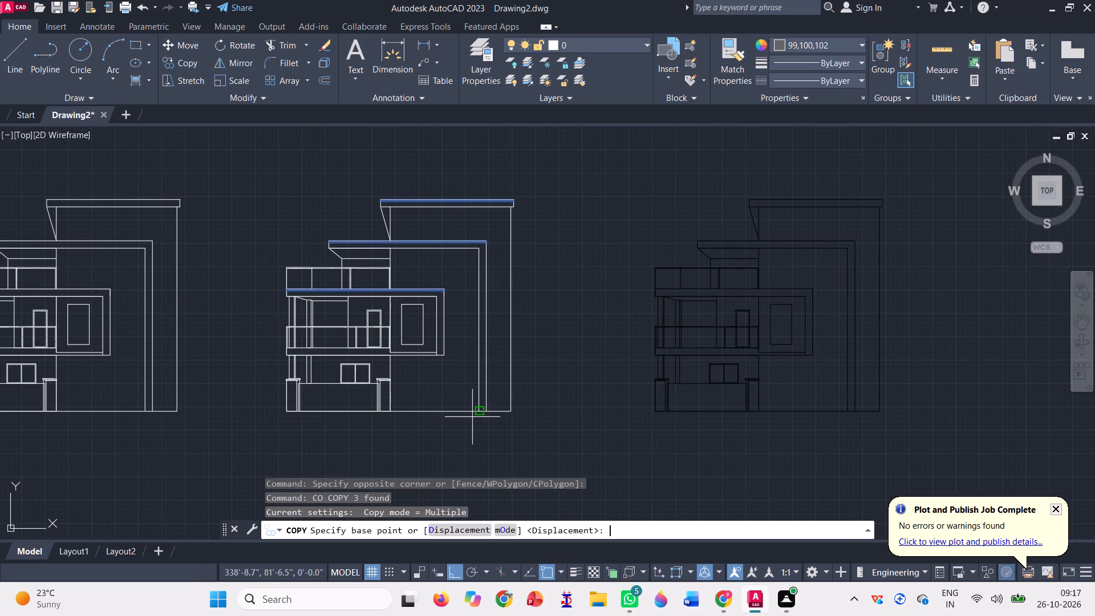
click(513, 412)
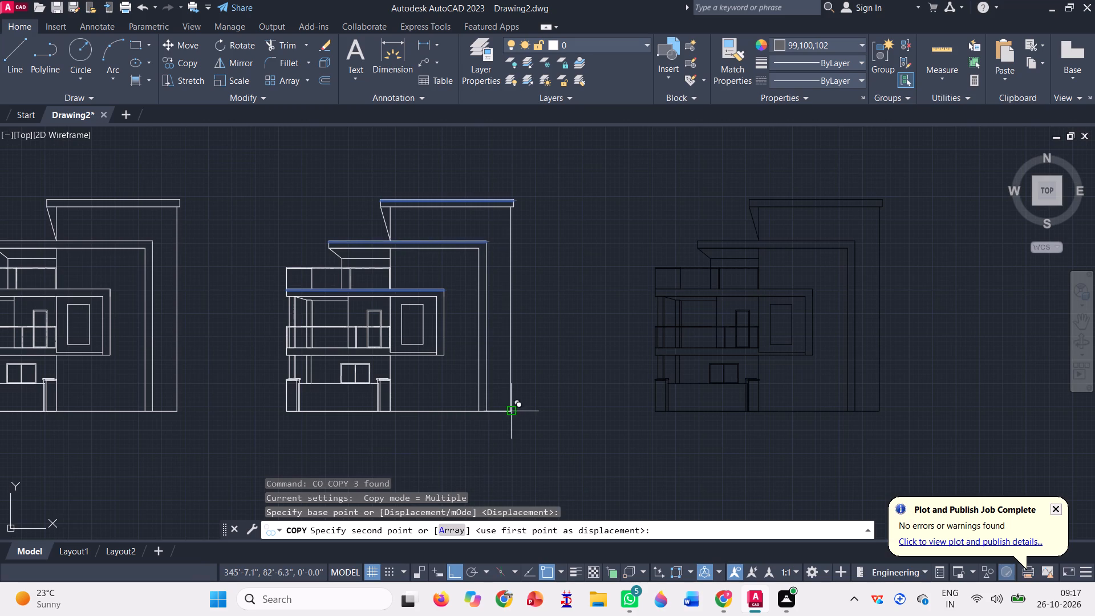
scroll(424, 392, down, 1)
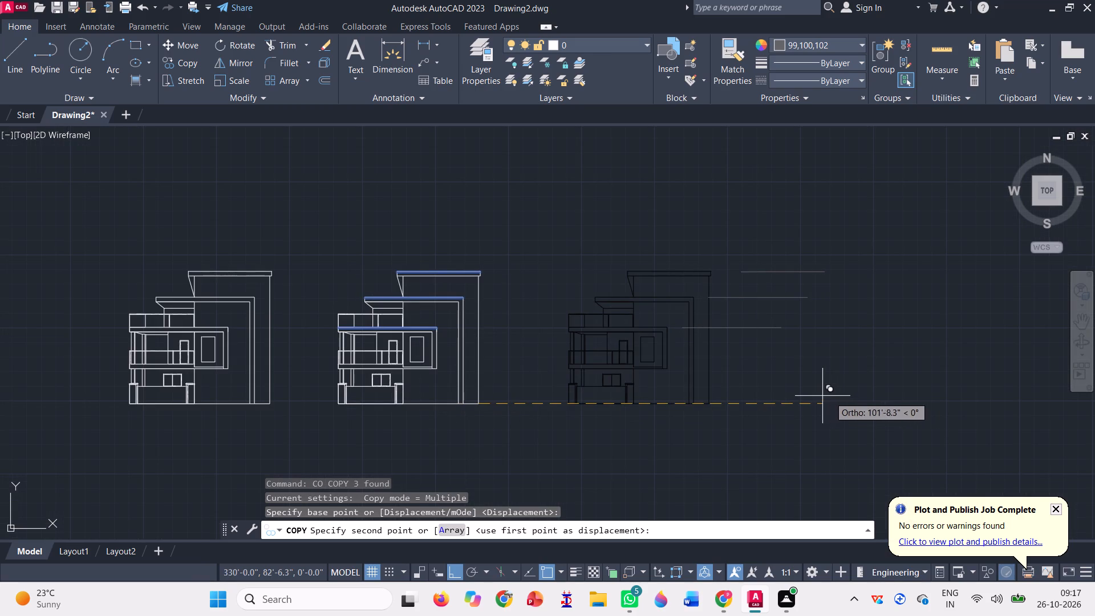
scroll(726, 411, up, 2)
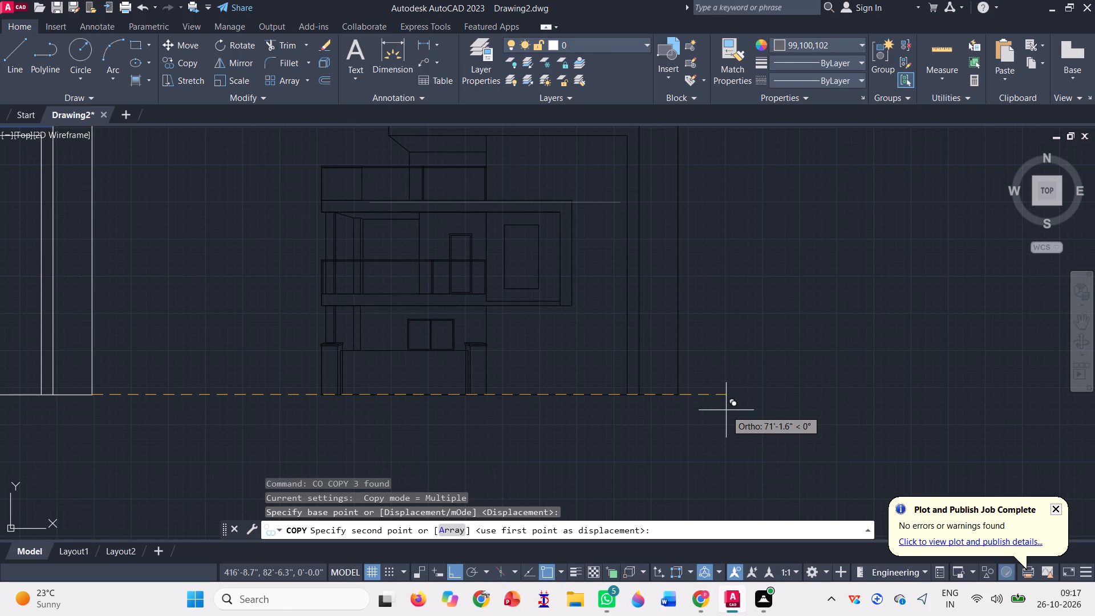
scroll(708, 414, up, 3)
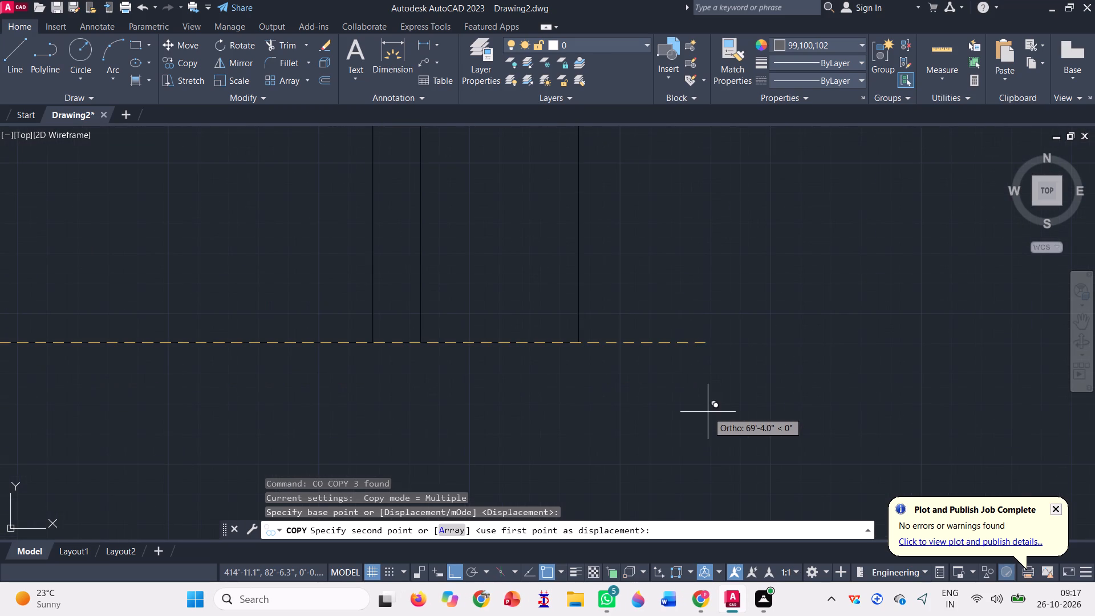
click(577, 345)
scroll(589, 378, down, 6)
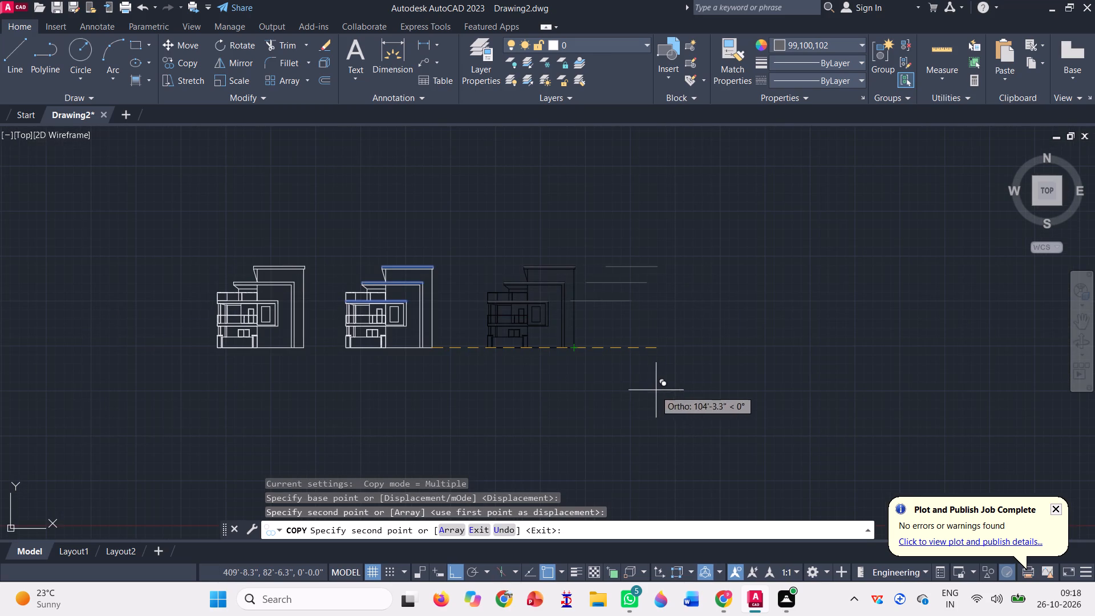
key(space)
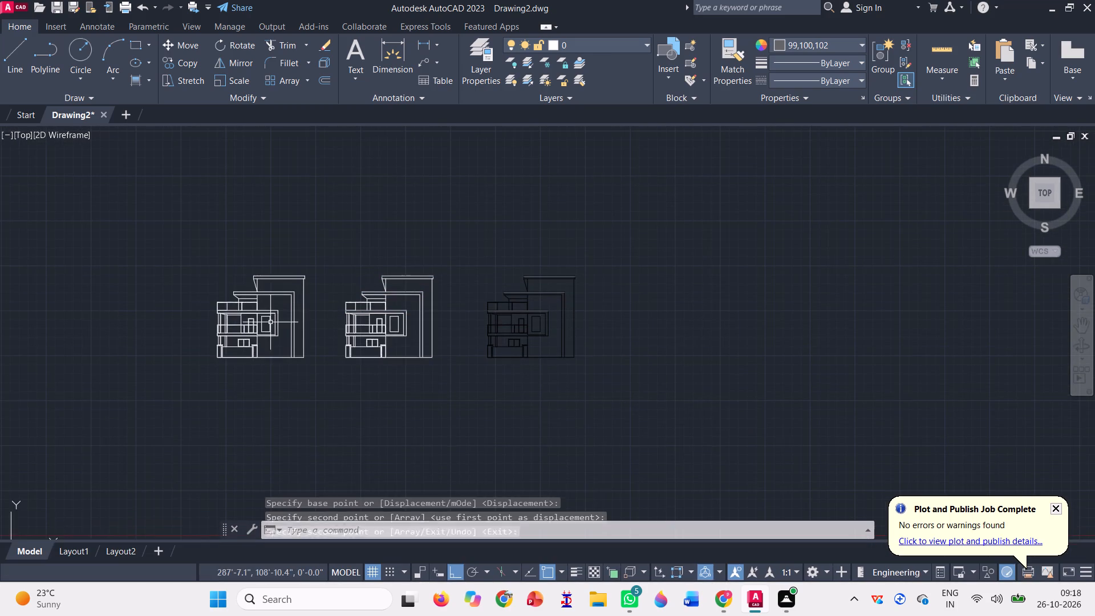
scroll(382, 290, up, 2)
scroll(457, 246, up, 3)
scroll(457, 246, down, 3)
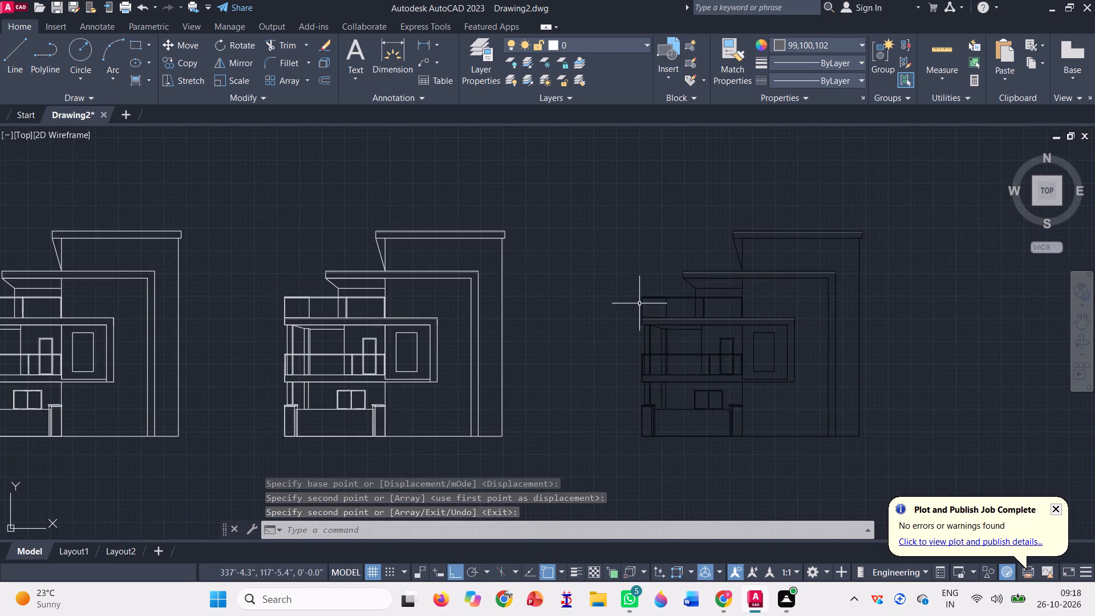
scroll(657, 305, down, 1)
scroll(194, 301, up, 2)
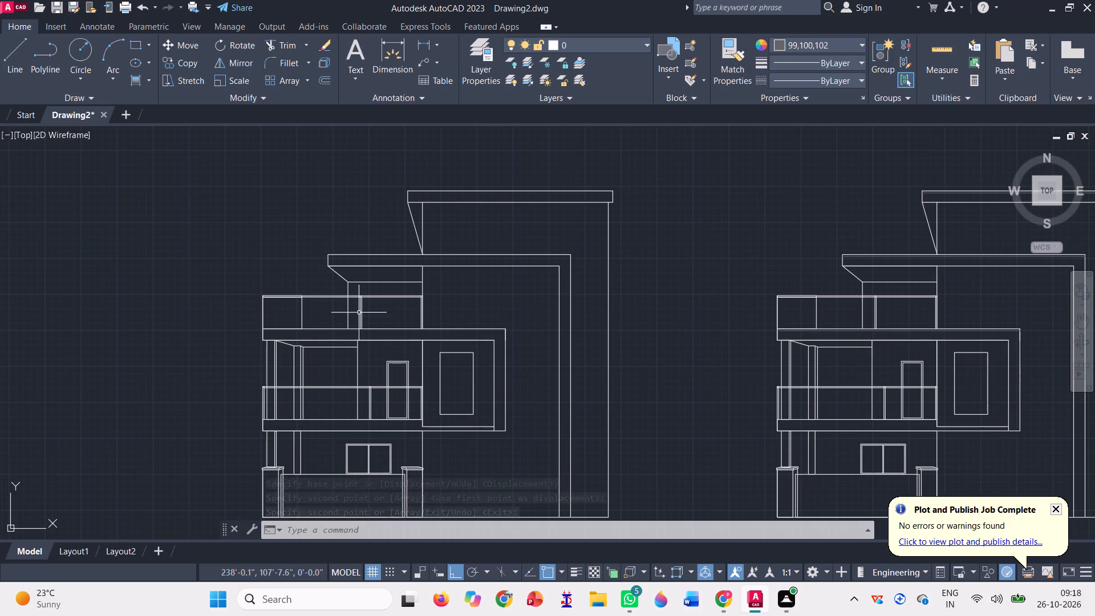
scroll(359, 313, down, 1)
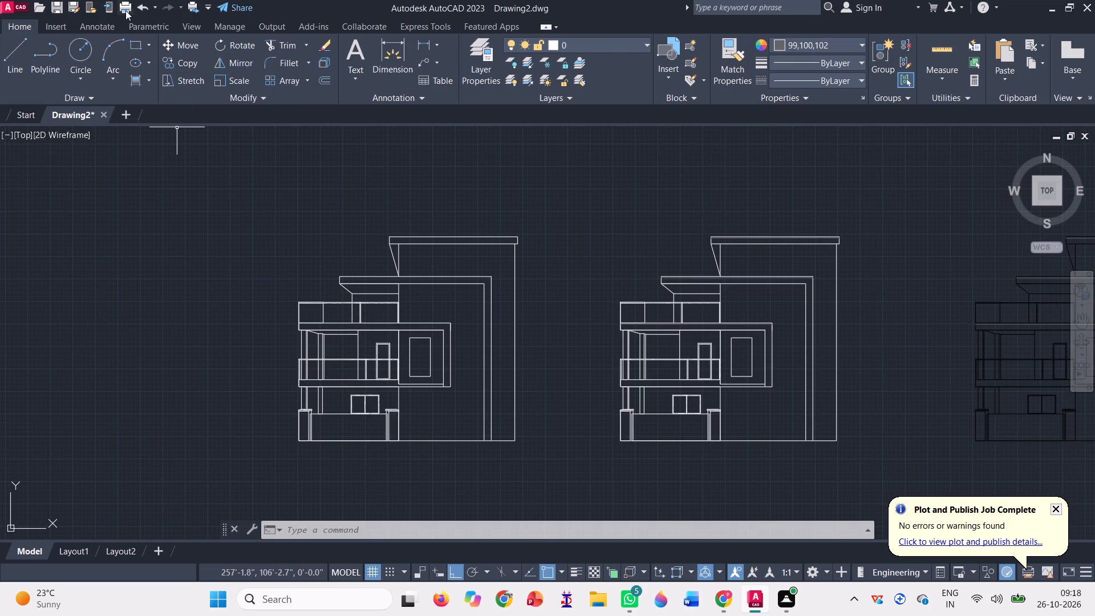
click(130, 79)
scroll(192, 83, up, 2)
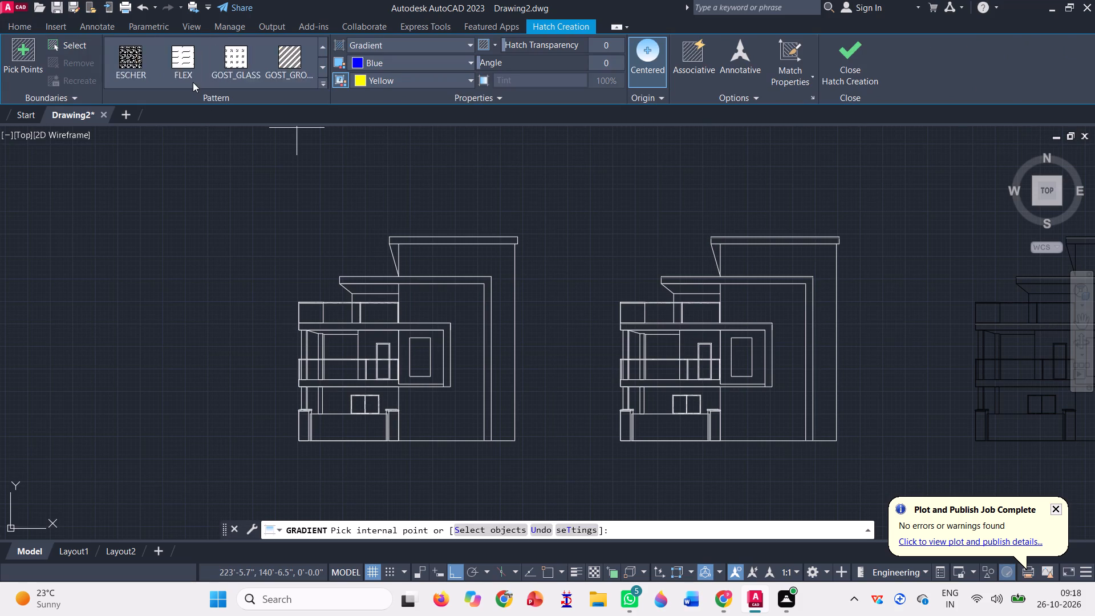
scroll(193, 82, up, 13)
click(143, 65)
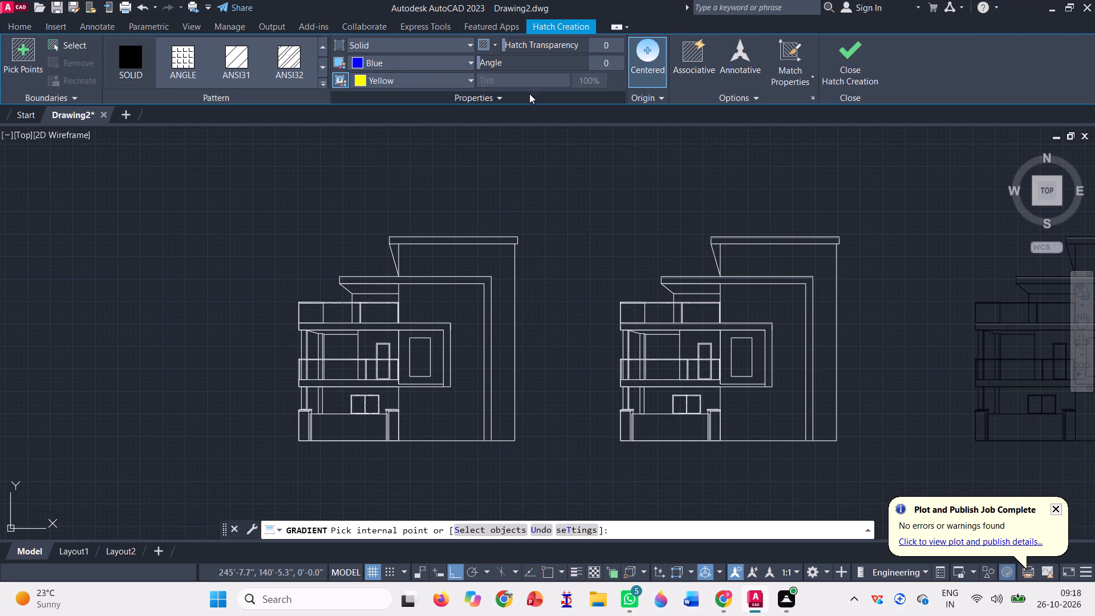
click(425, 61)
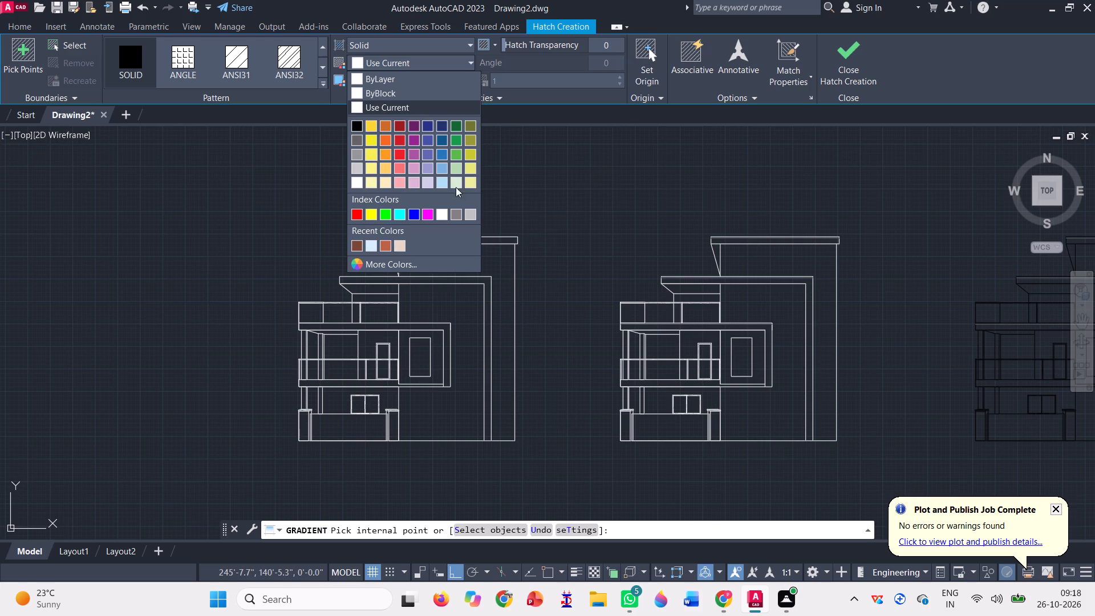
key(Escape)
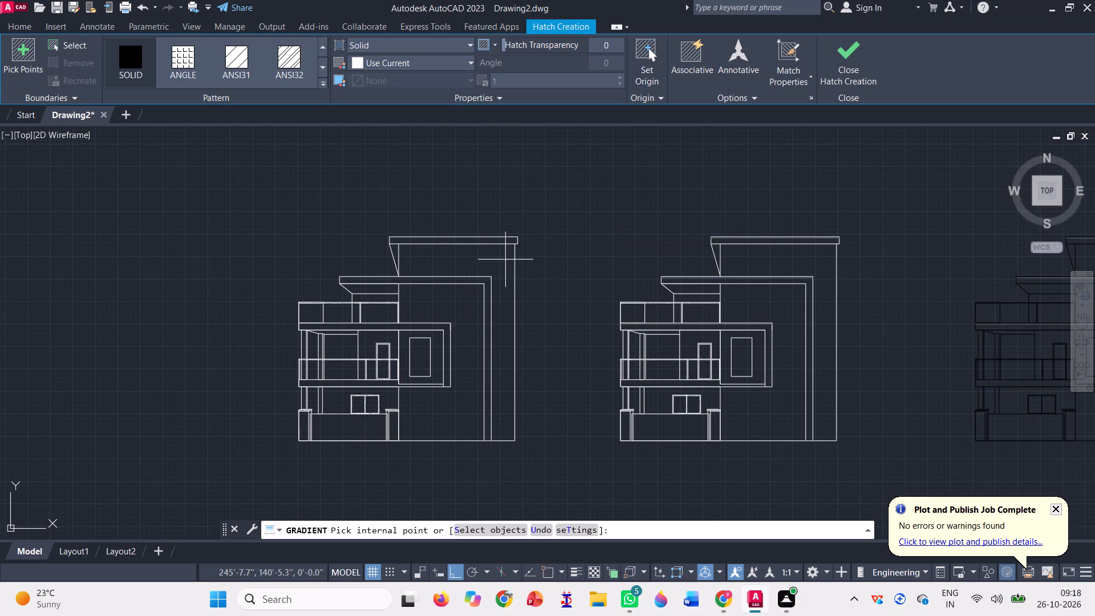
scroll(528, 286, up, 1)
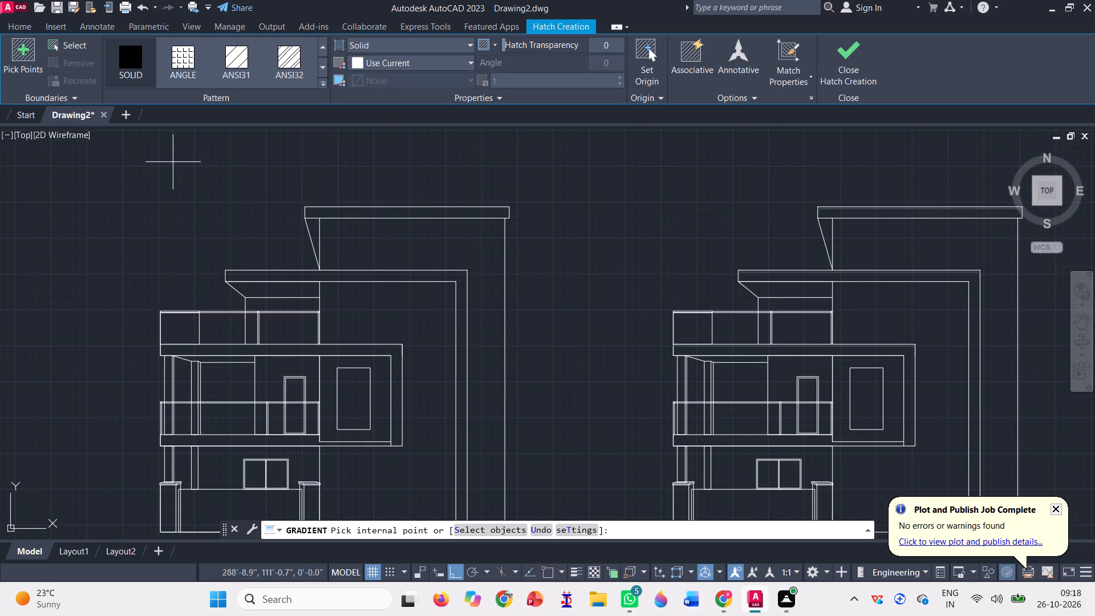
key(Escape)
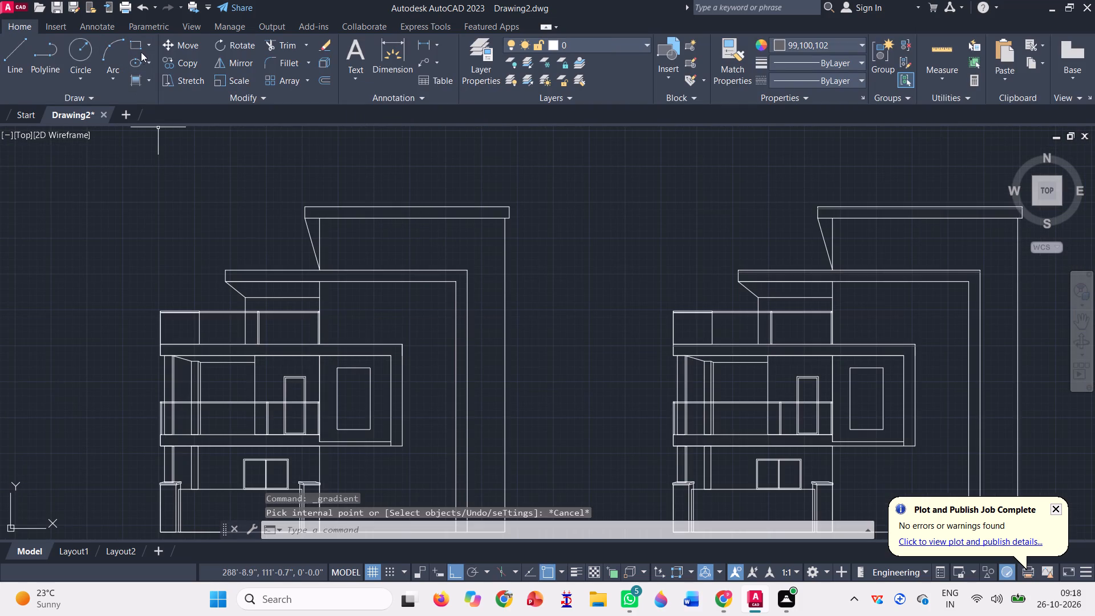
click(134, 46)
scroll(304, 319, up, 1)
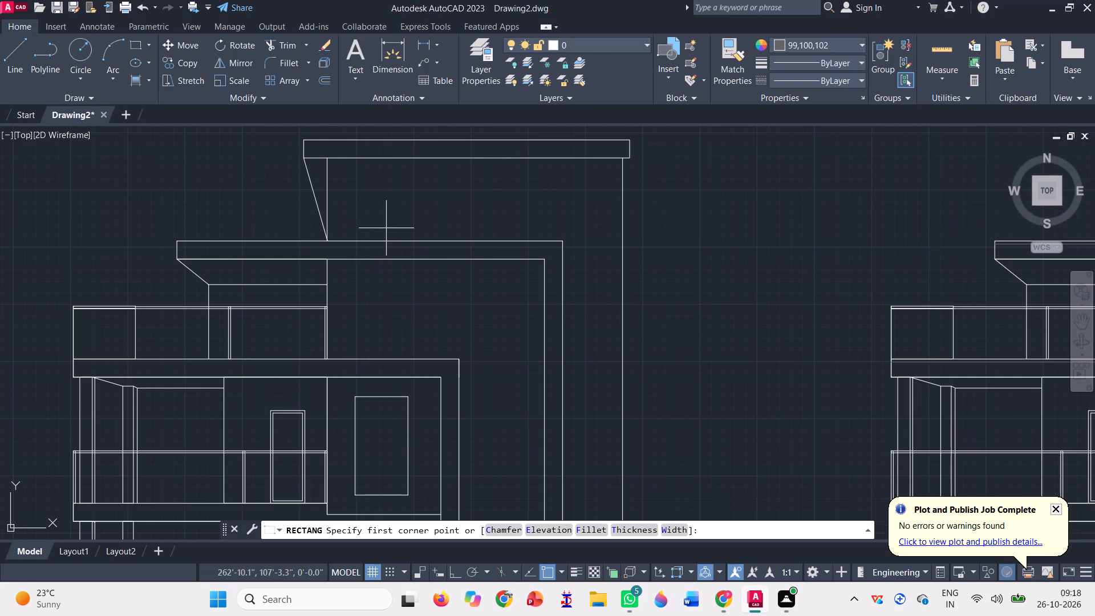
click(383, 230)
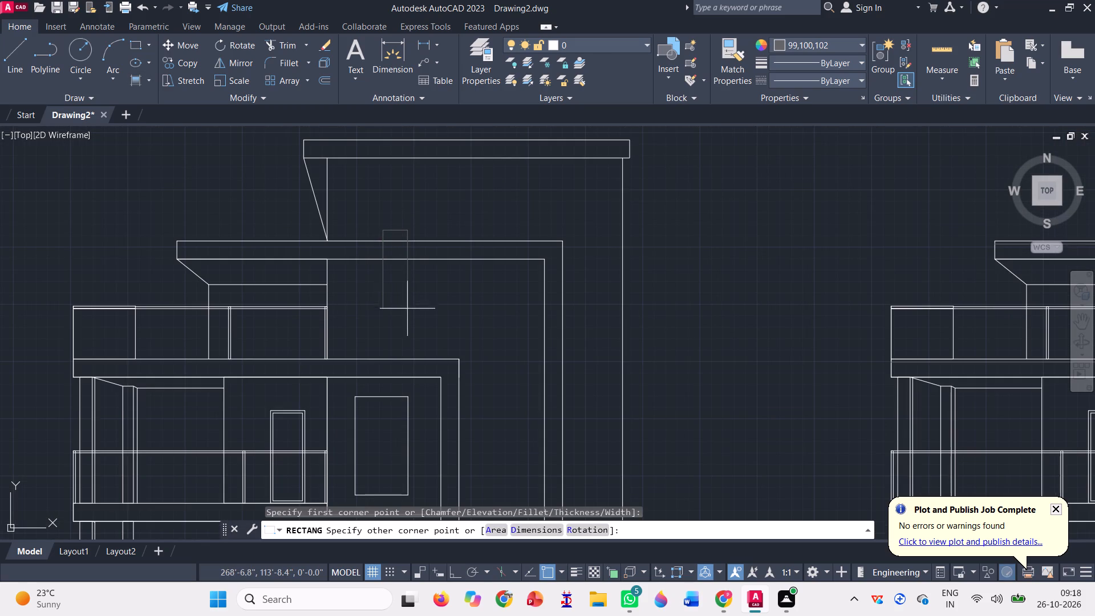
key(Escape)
Set the drawing colour to white, 255,255,255, and draw a narrow vertical rectangle across the first elevation's roof frame.
click(840, 49)
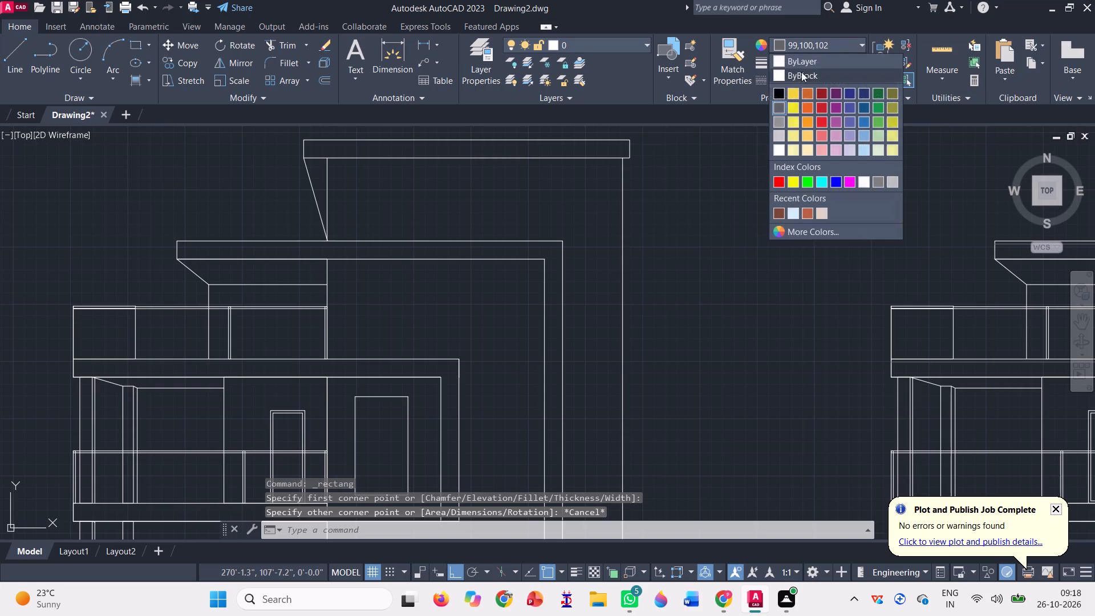
click(778, 152)
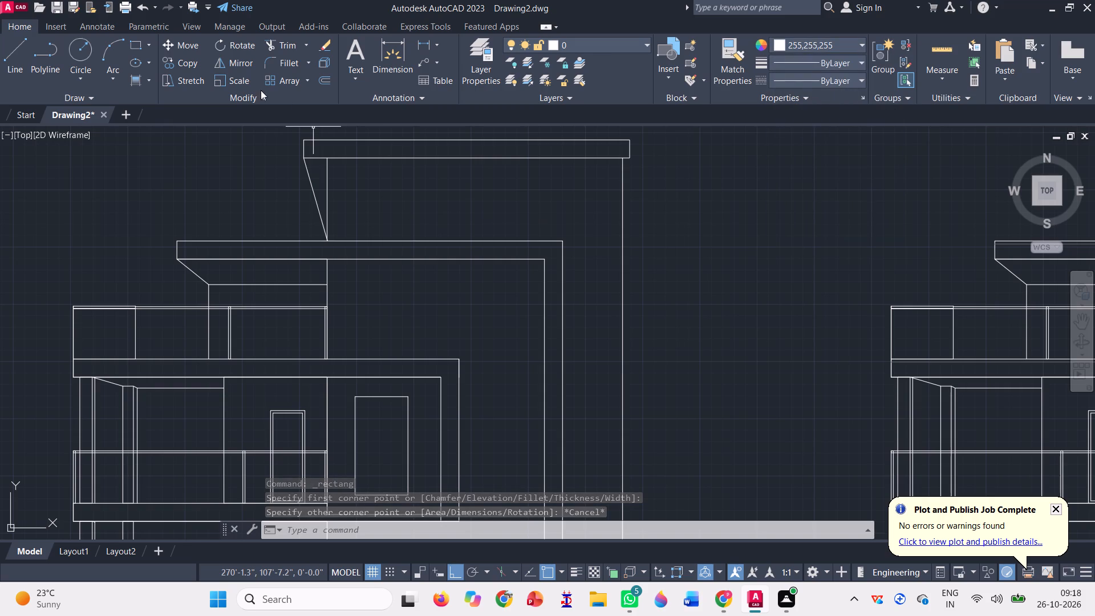
click(137, 49)
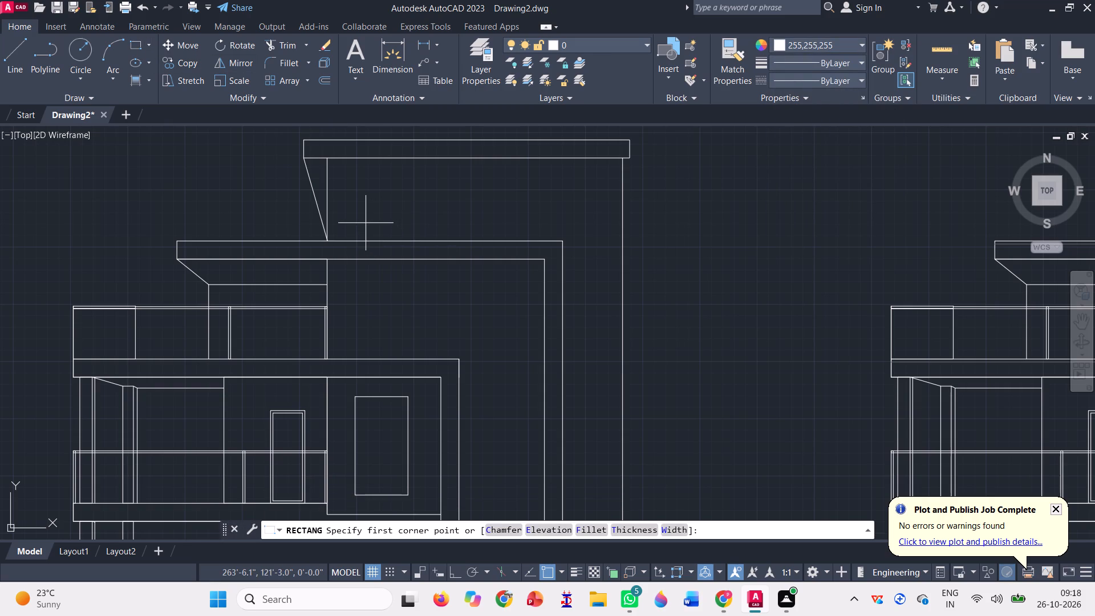
click(381, 230)
click(394, 314)
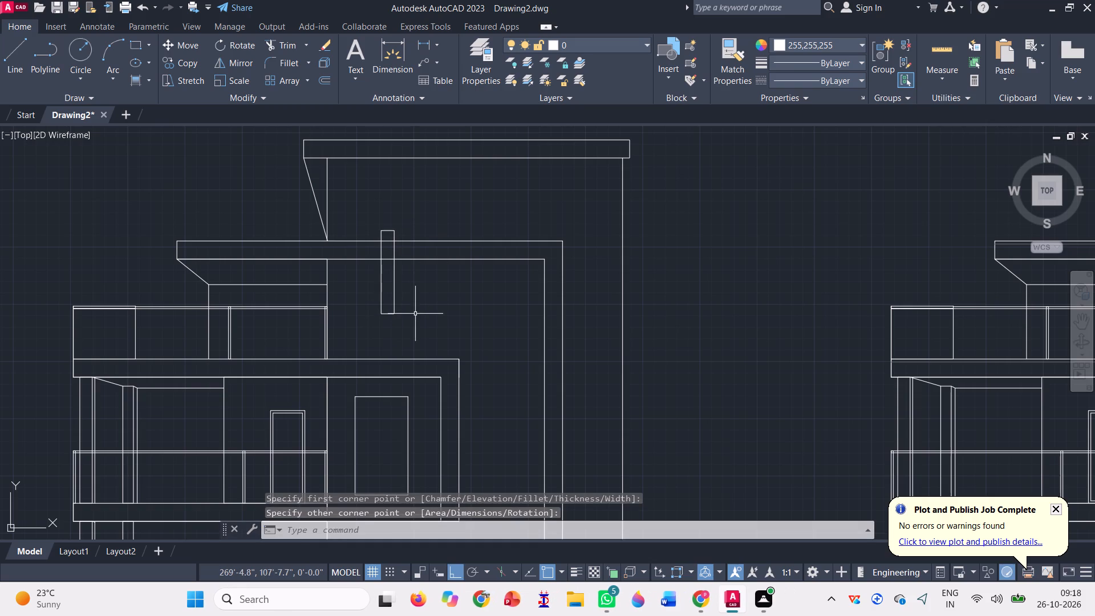
Copy the narrow vertical rectangle twice horizontally to its right, spacing the three rectangles about 1'-3" apart.
click(415, 313)
click(369, 270)
text(co)
key(space)
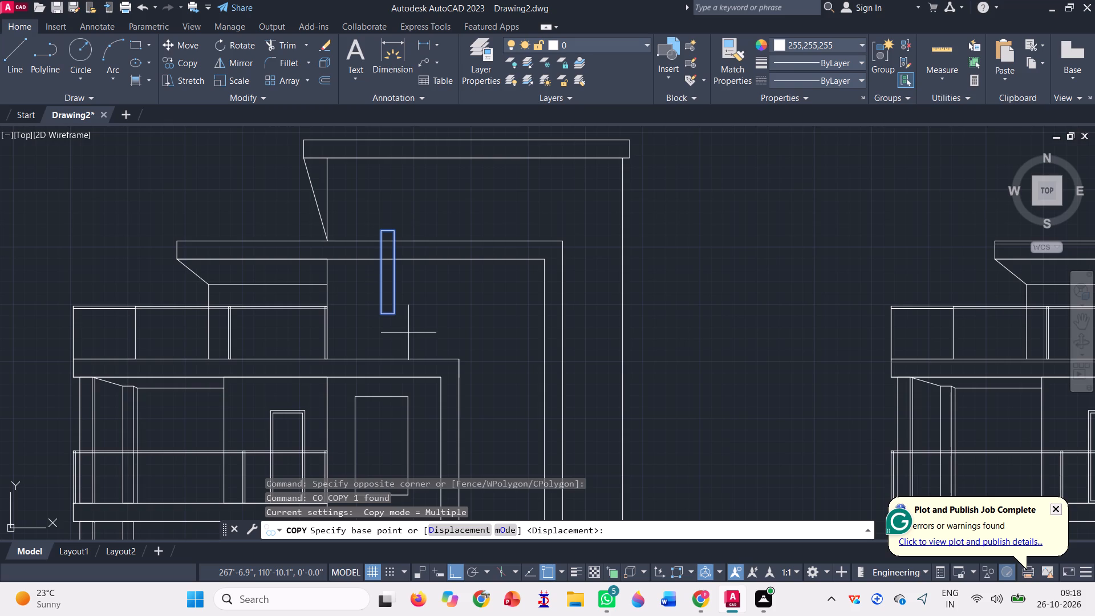
click(398, 316)
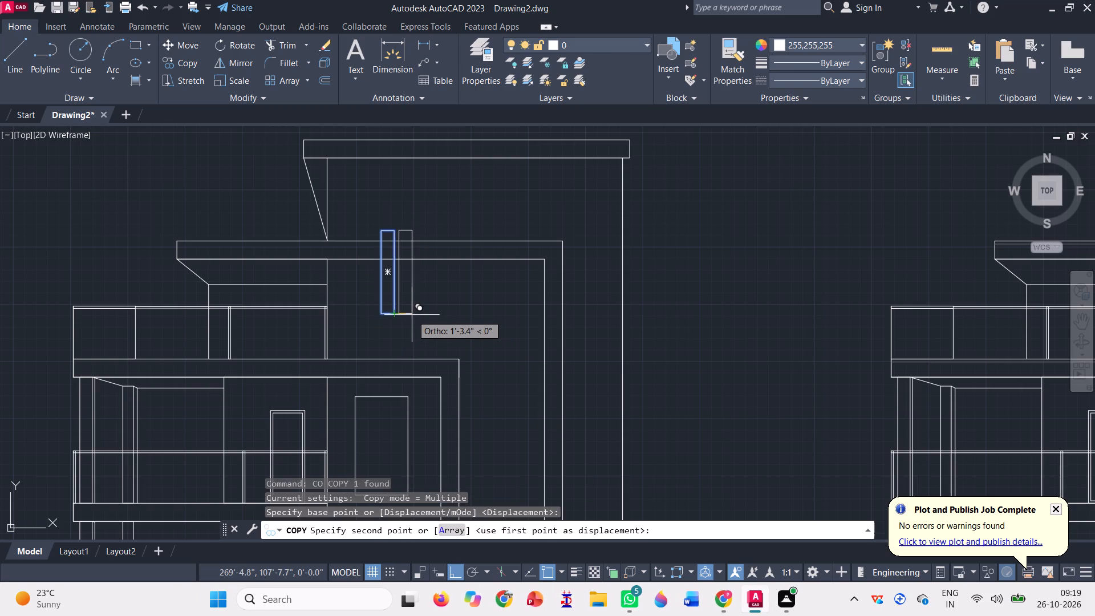
scroll(417, 313, up, 2)
click(398, 315)
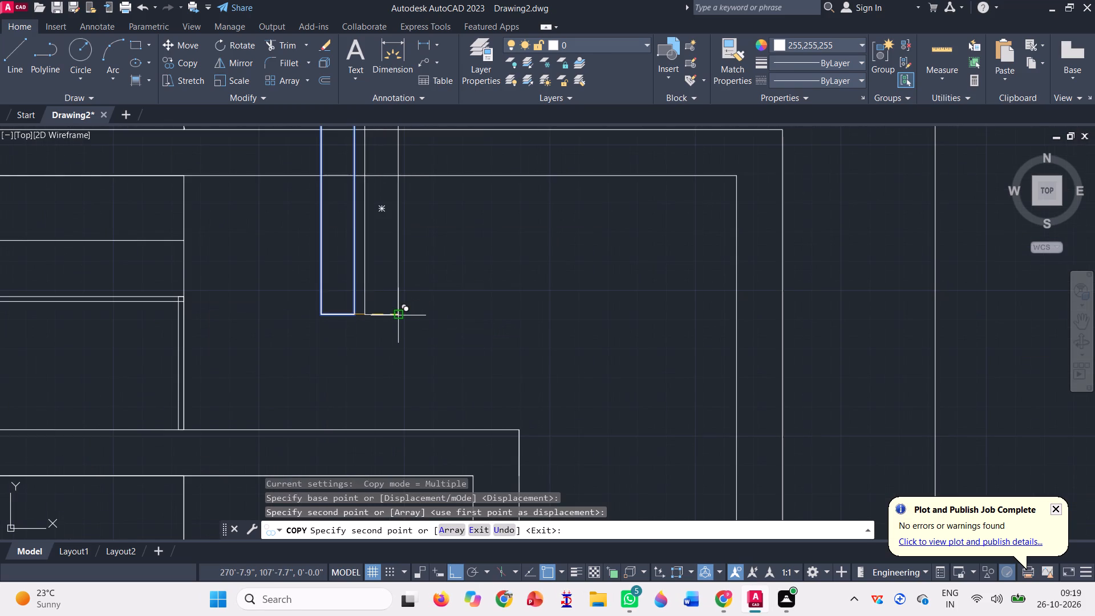
click(440, 319)
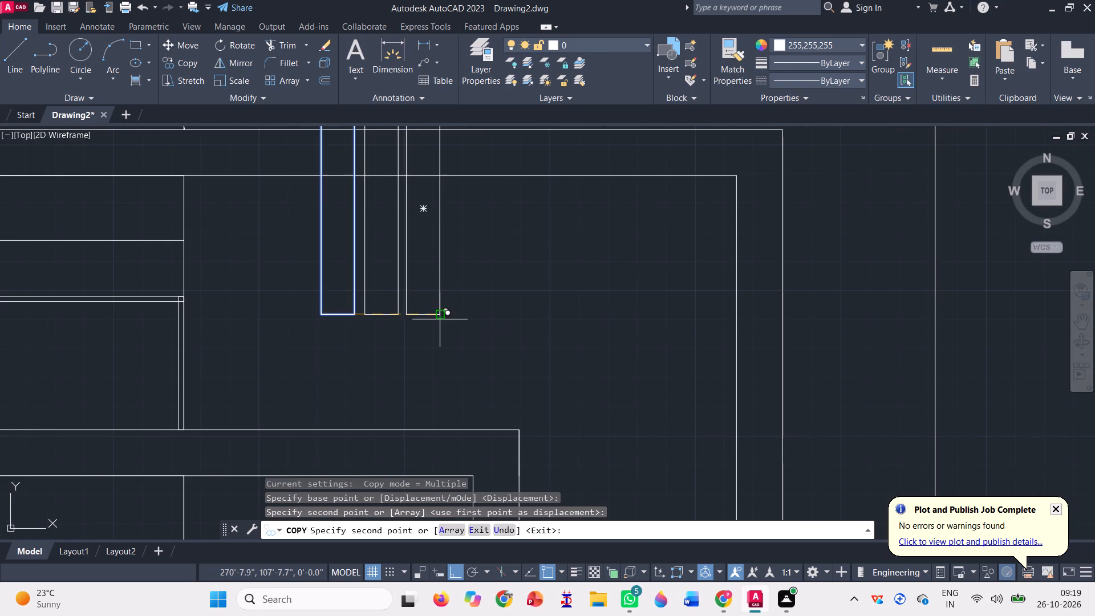
scroll(399, 353, down, 2)
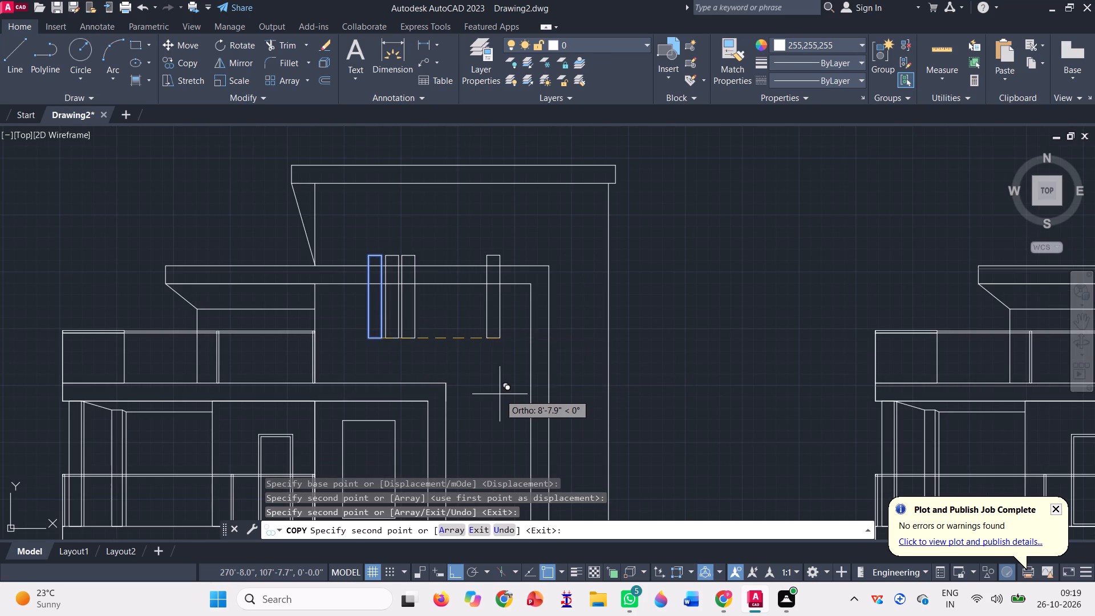
key(Escape)
Draw a tall narrow rectangle against the inner edge of the first elevation's roof-frame leg, from just below the frame to slightly above ground.
scroll(404, 307, down, 3)
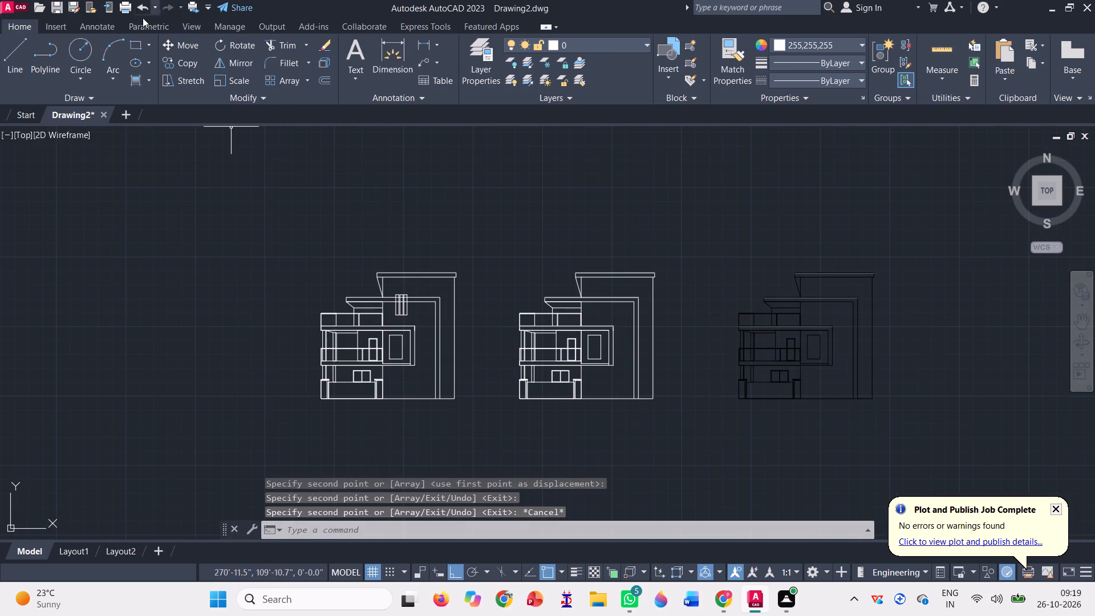
click(134, 40)
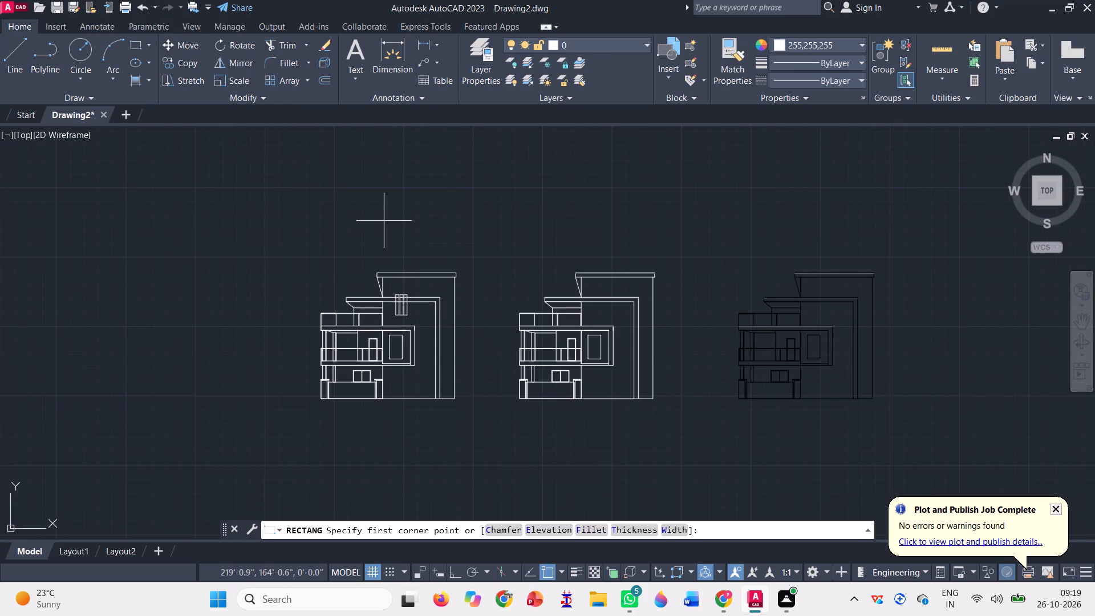
scroll(431, 307, up, 3)
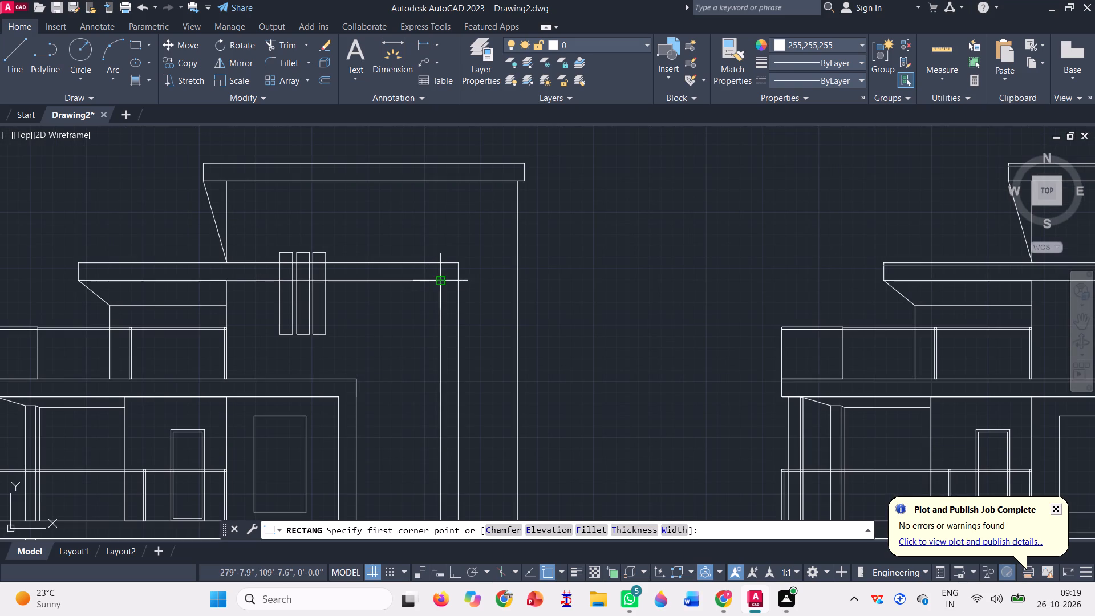
click(444, 290)
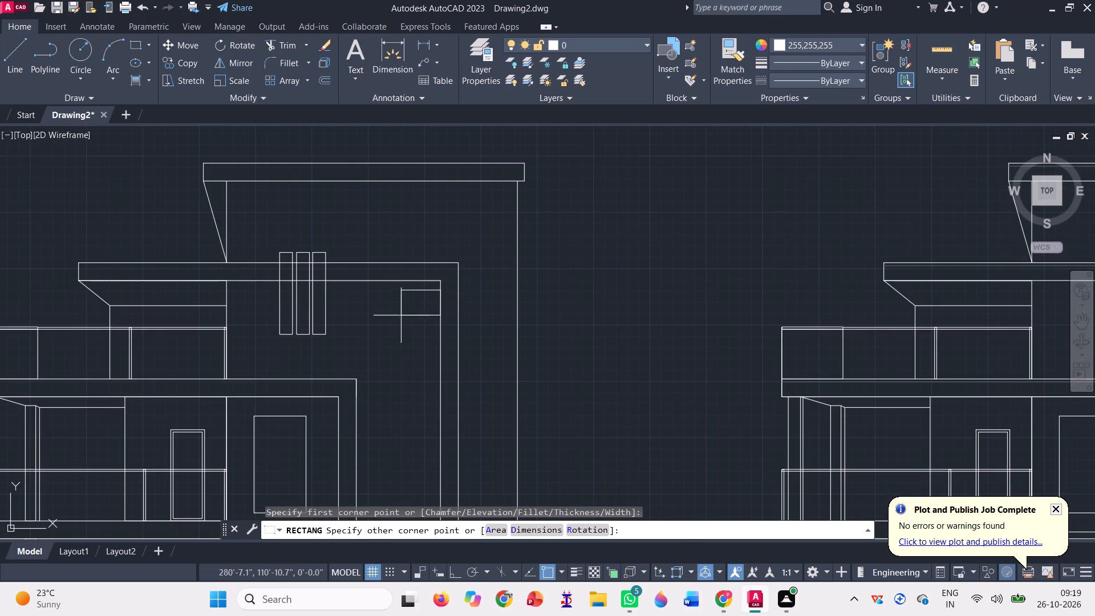
scroll(392, 267, down, 2)
scroll(395, 395, up, 1)
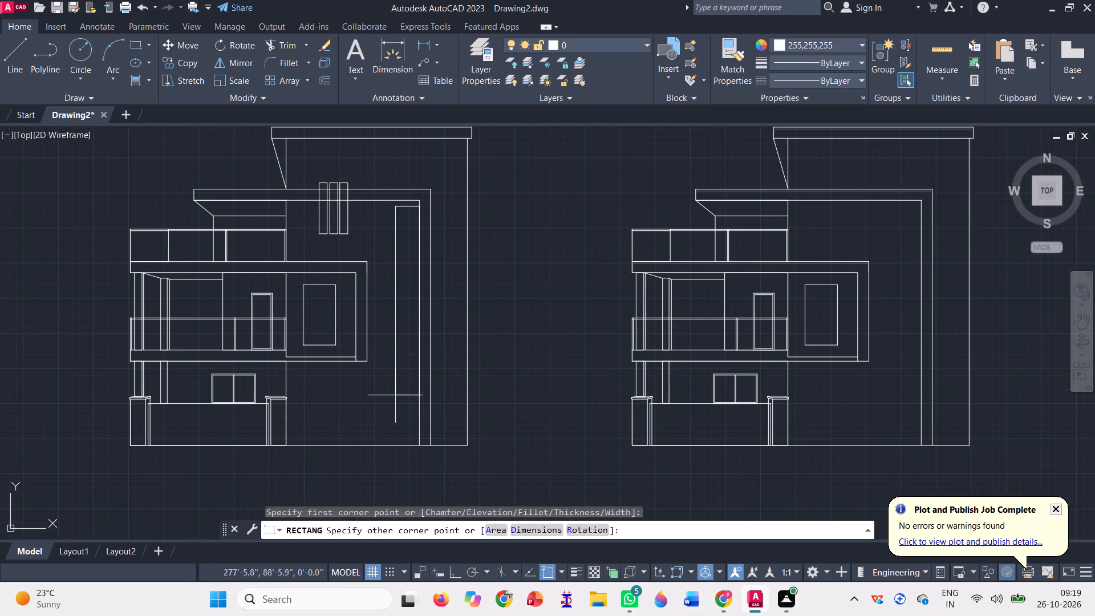
scroll(398, 407, up, 1)
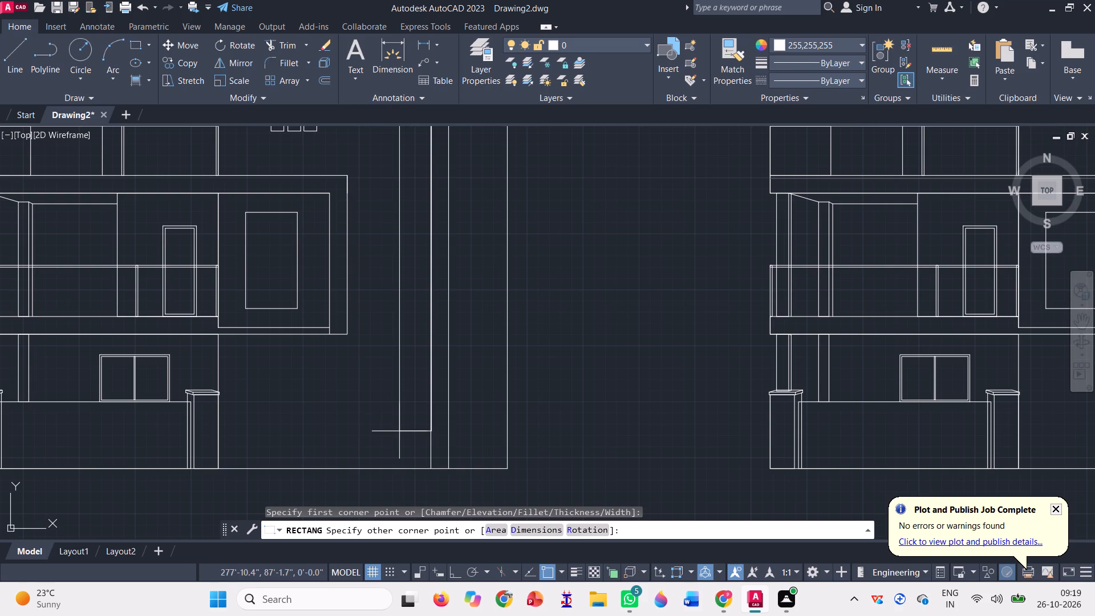
click(399, 431)
Offset the tall narrow rectangle slightly inward using a through point, forming an inner border.
scroll(403, 437, down, 1)
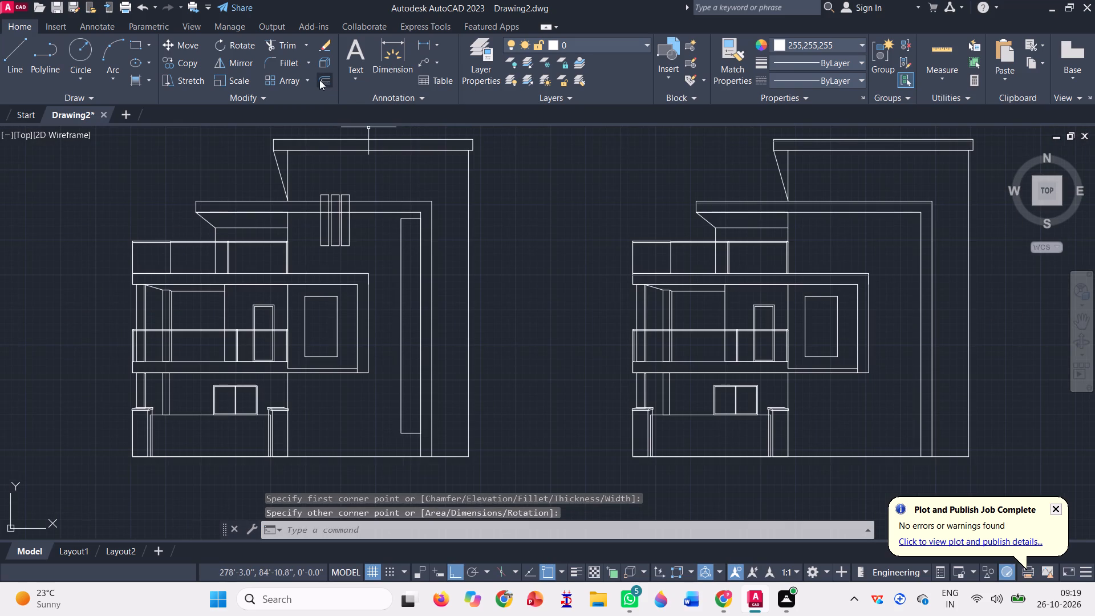
click(319, 78)
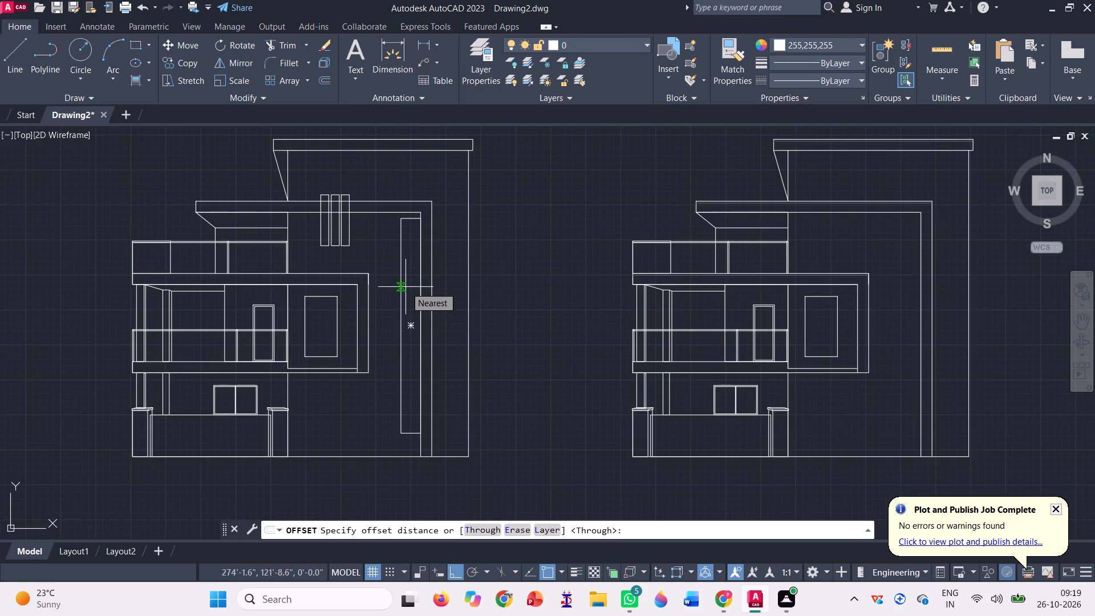
key(space)
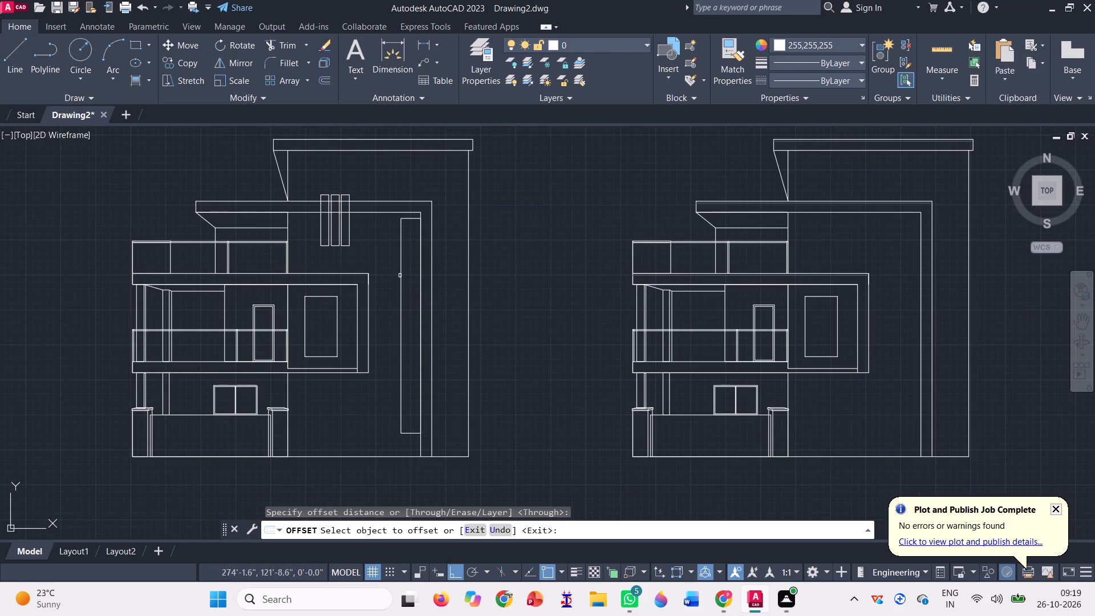
click(400, 275)
scroll(404, 280, up, 3)
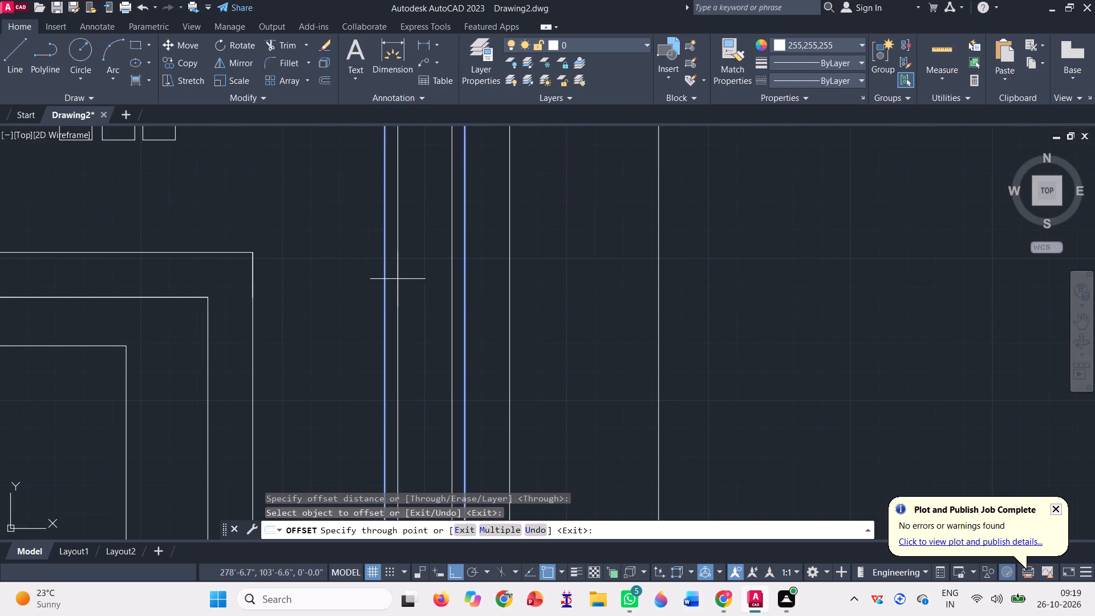
scroll(395, 275, up, 1)
click(395, 275)
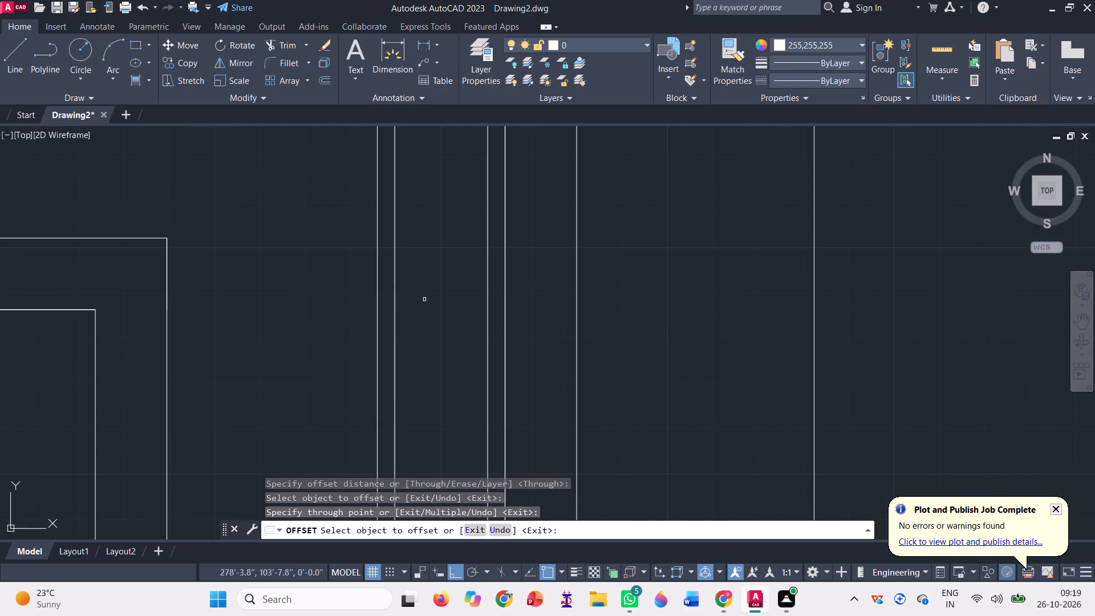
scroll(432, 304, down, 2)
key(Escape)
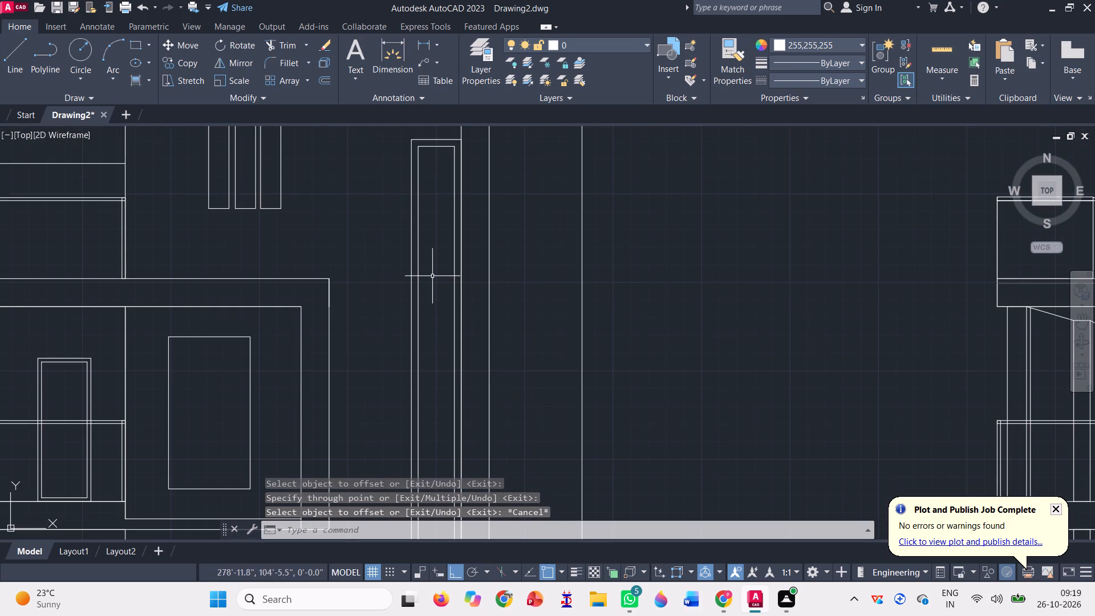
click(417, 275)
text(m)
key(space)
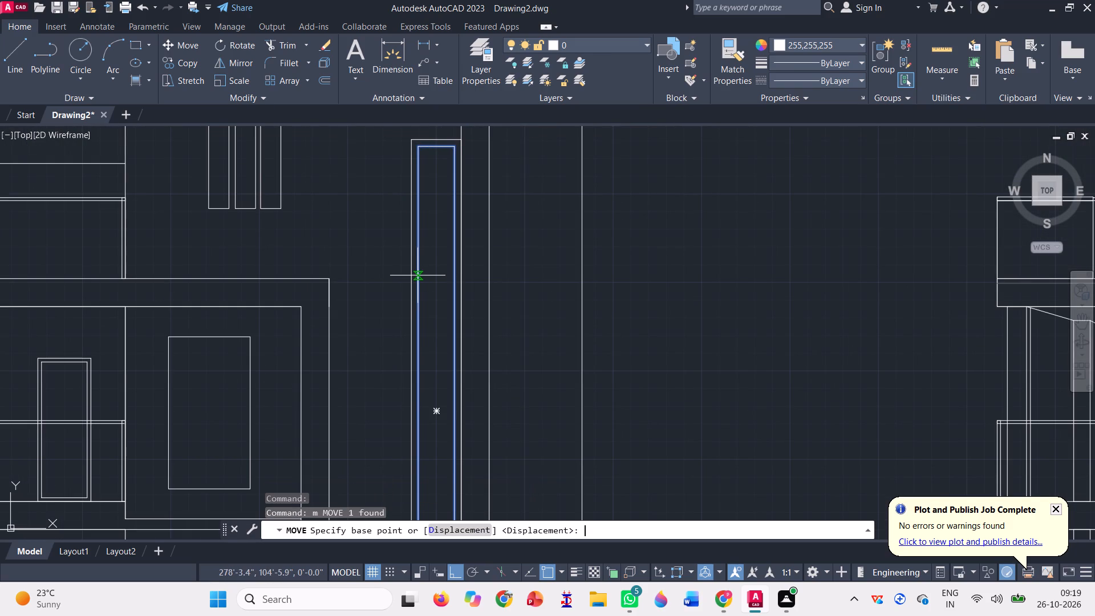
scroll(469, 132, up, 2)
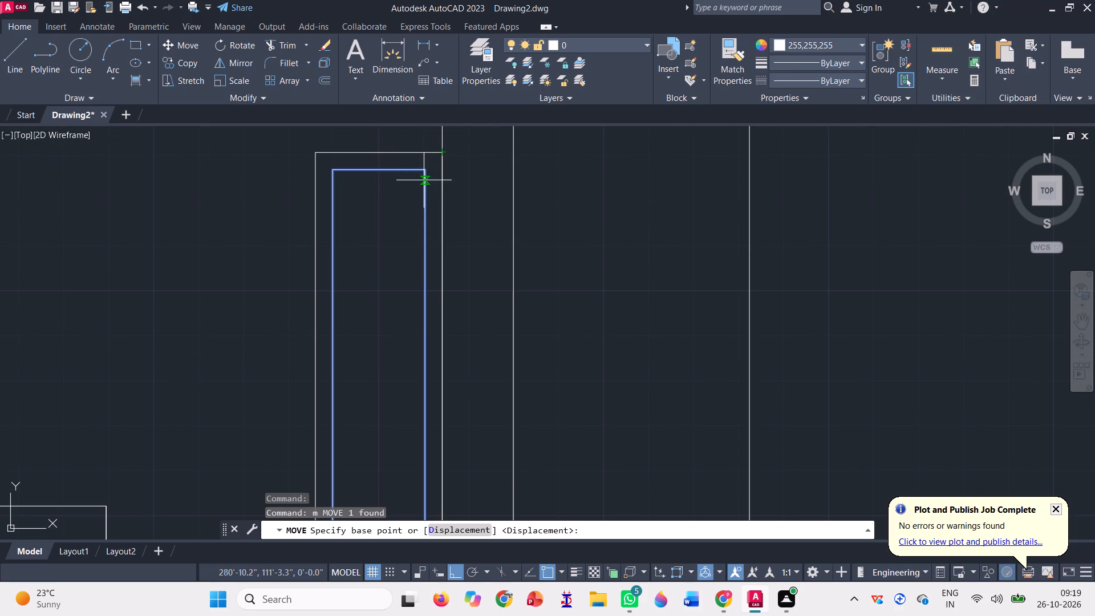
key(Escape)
Trim away the long vertical edge of the inner border nearest the first elevation's roof-frame leg.
click(275, 37)
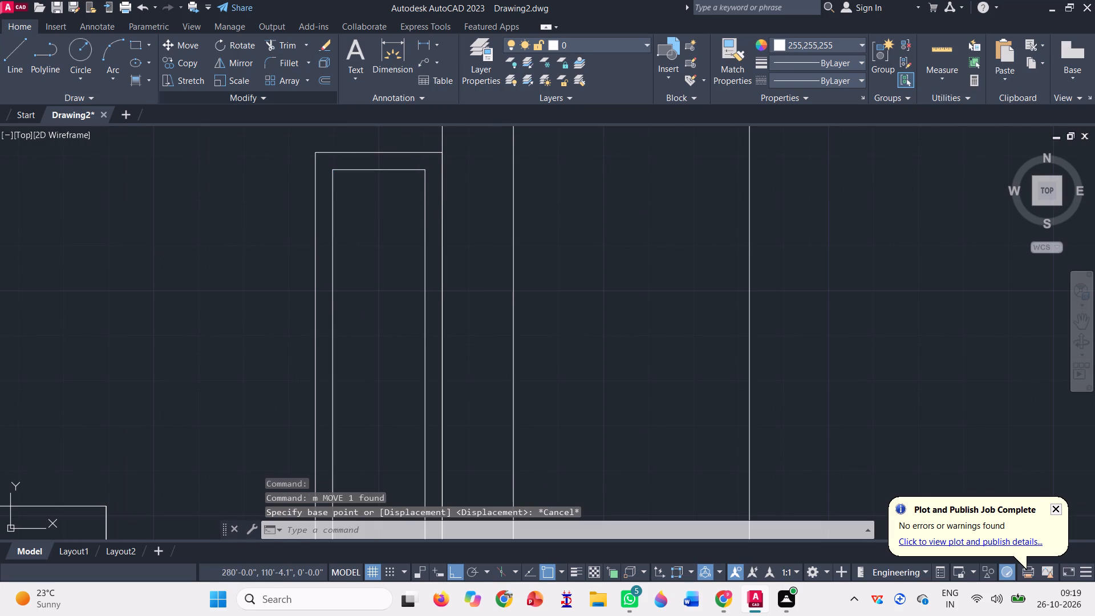
click(285, 51)
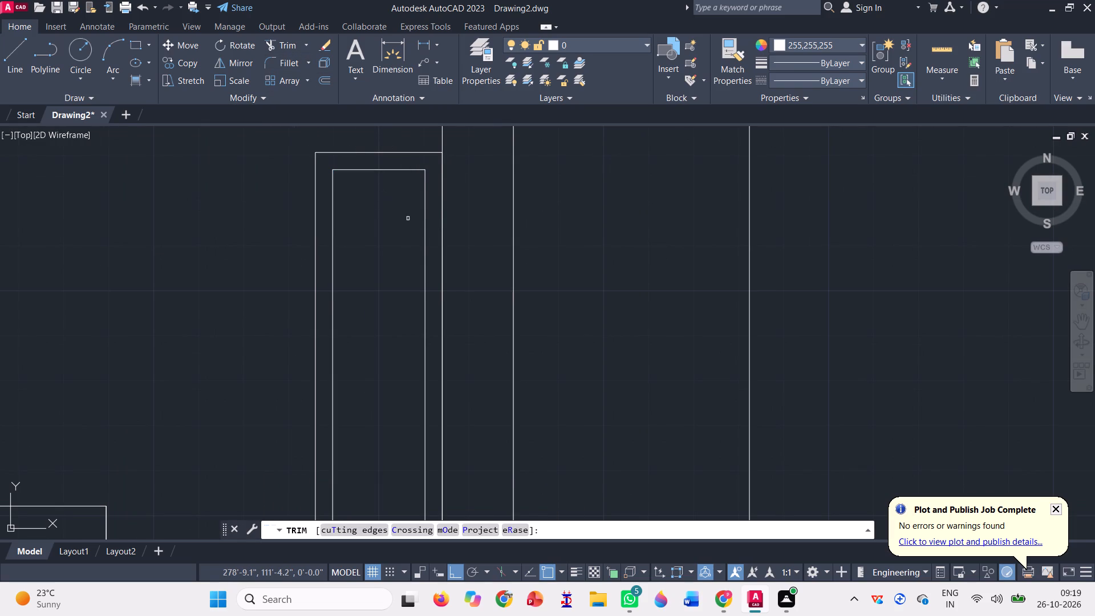
click(427, 261)
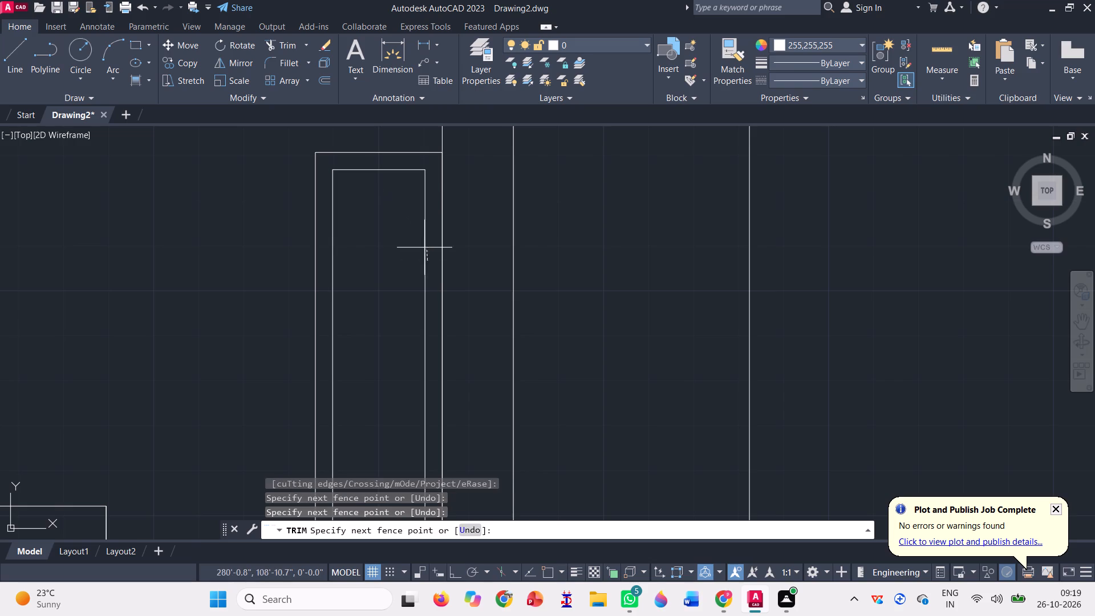
click(422, 244)
key(Escape)
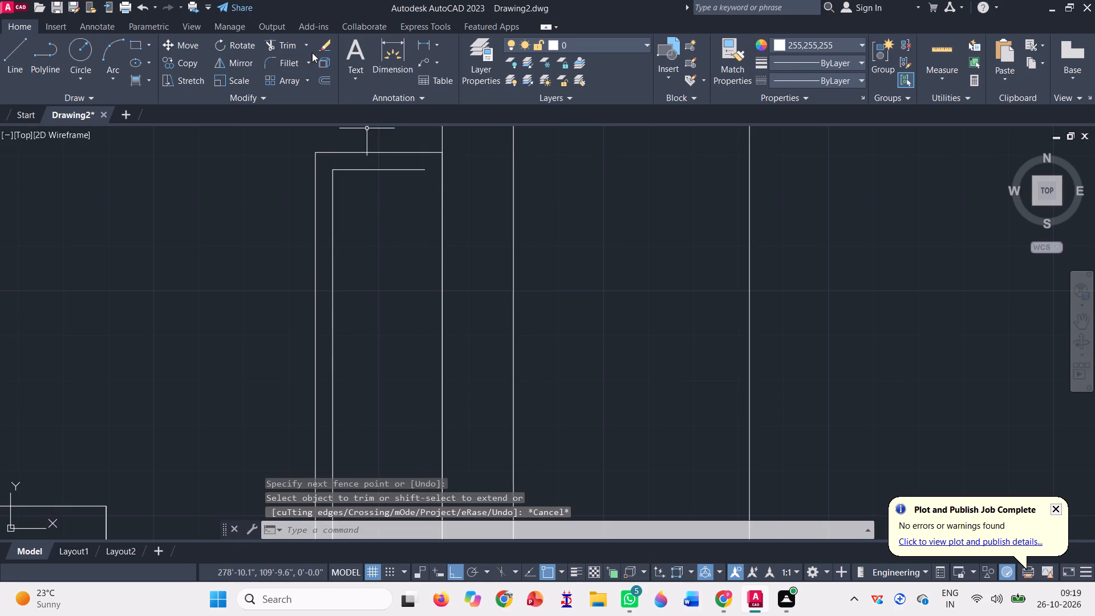
Extend the inner border's top and bottom edges to meet the roof-frame leg on the first elevation.
click(309, 46)
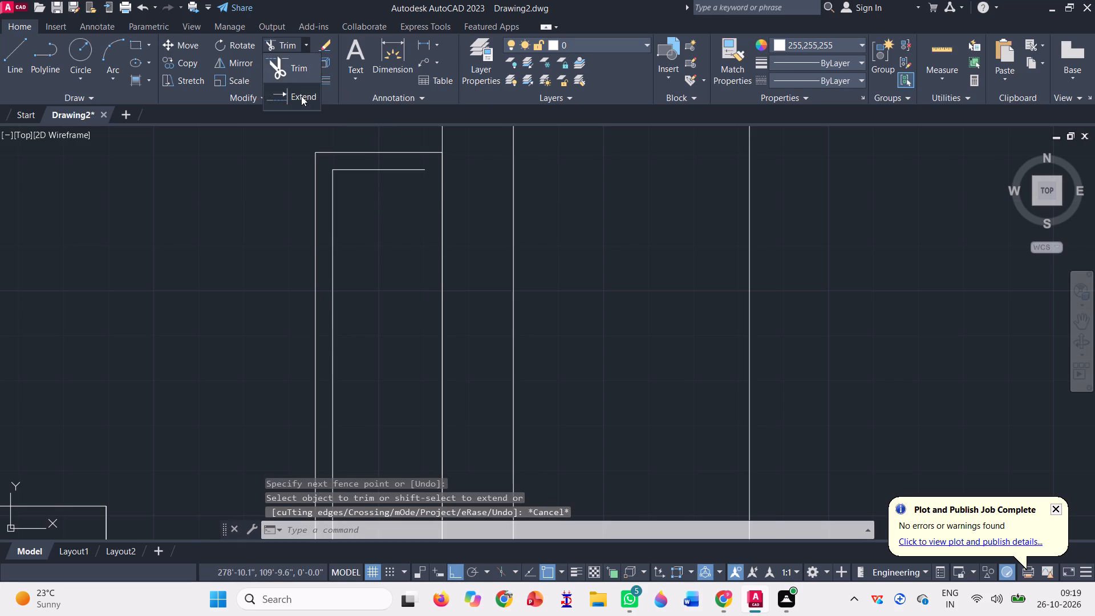
click(301, 96)
click(392, 172)
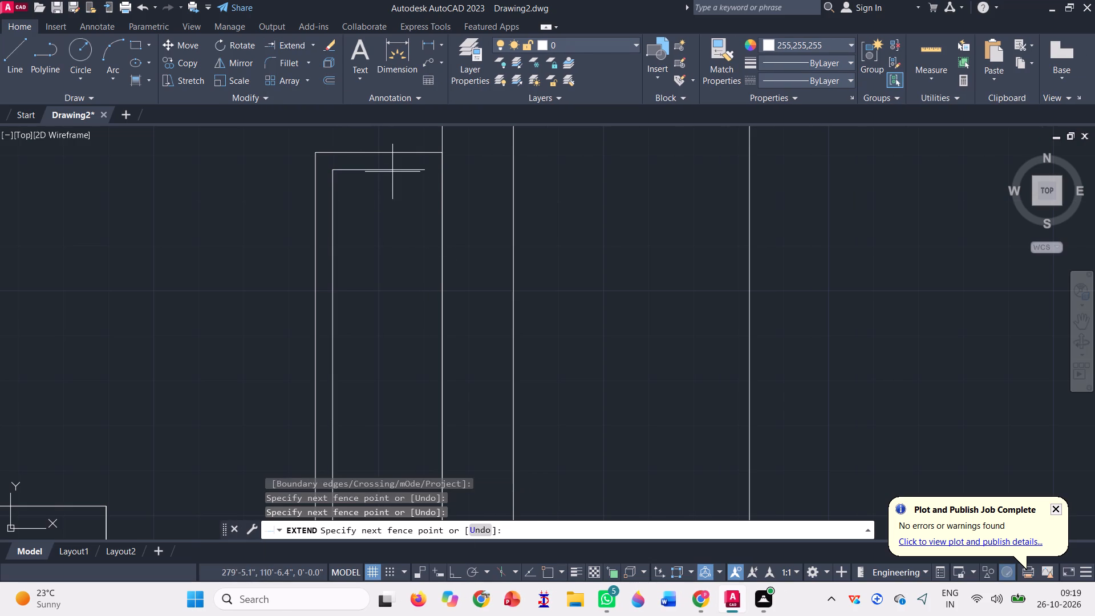
click(392, 164)
scroll(389, 151, down, 5)
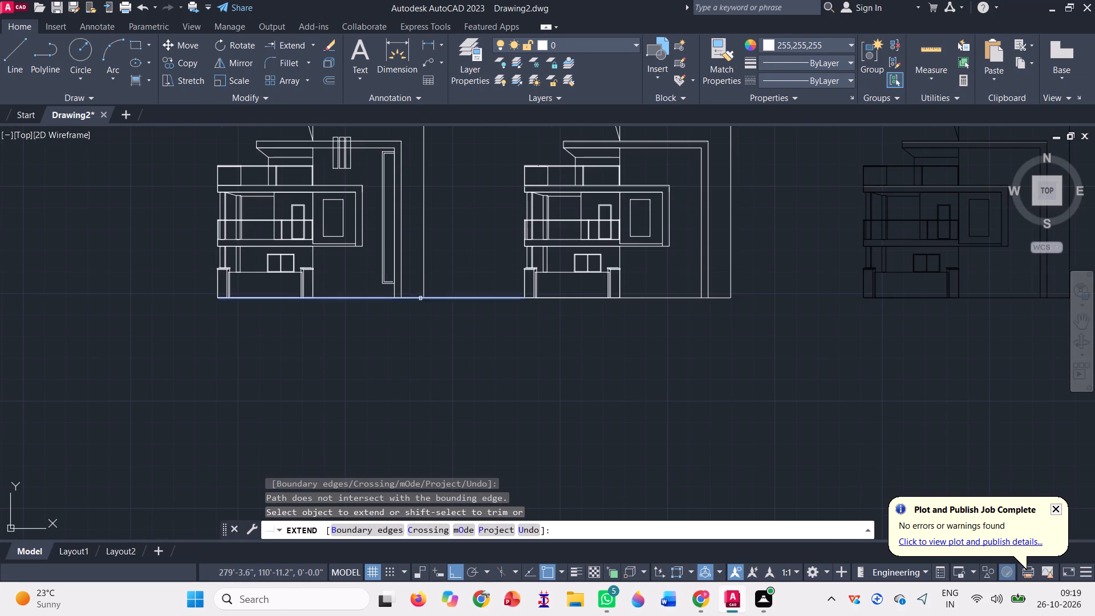
scroll(415, 269, up, 3)
scroll(340, 322, up, 3)
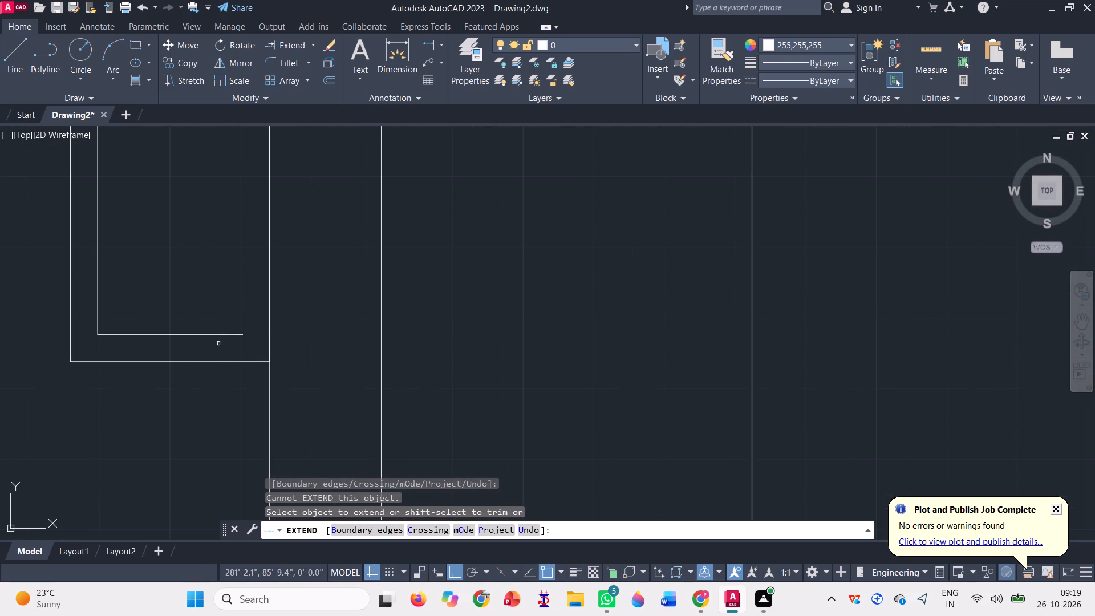
click(217, 343)
click(215, 315)
scroll(355, 417, down, 5)
key(Escape)
scroll(338, 417, down, 1)
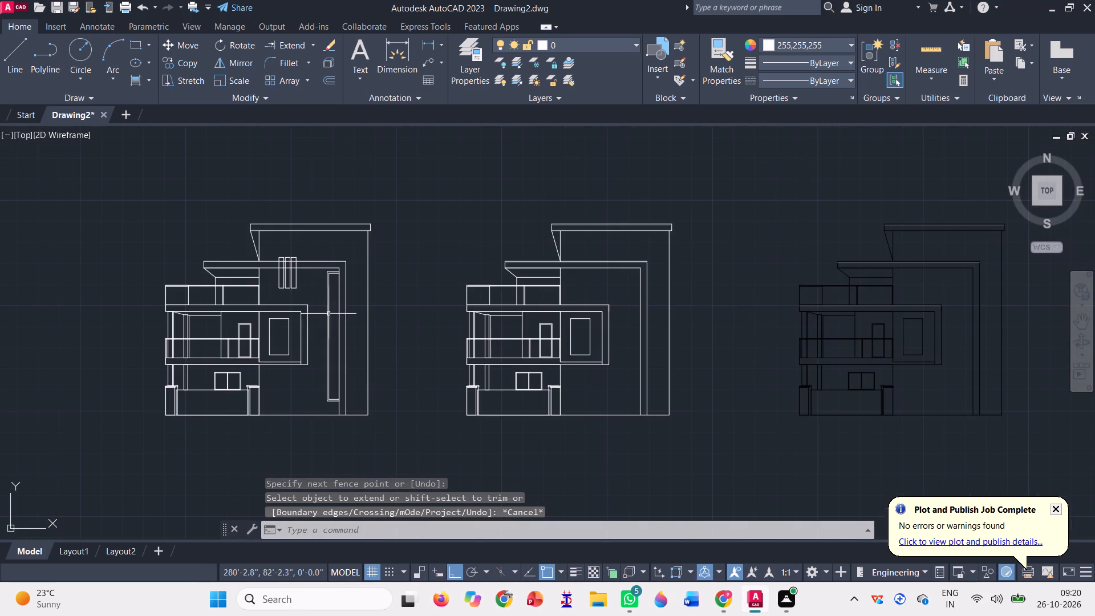
Copy the three vertical fins and the tall framed panel onto the second elevation, using the building's outer ground corner as reference point.
scroll(297, 278, up, 3)
click(318, 320)
click(195, 282)
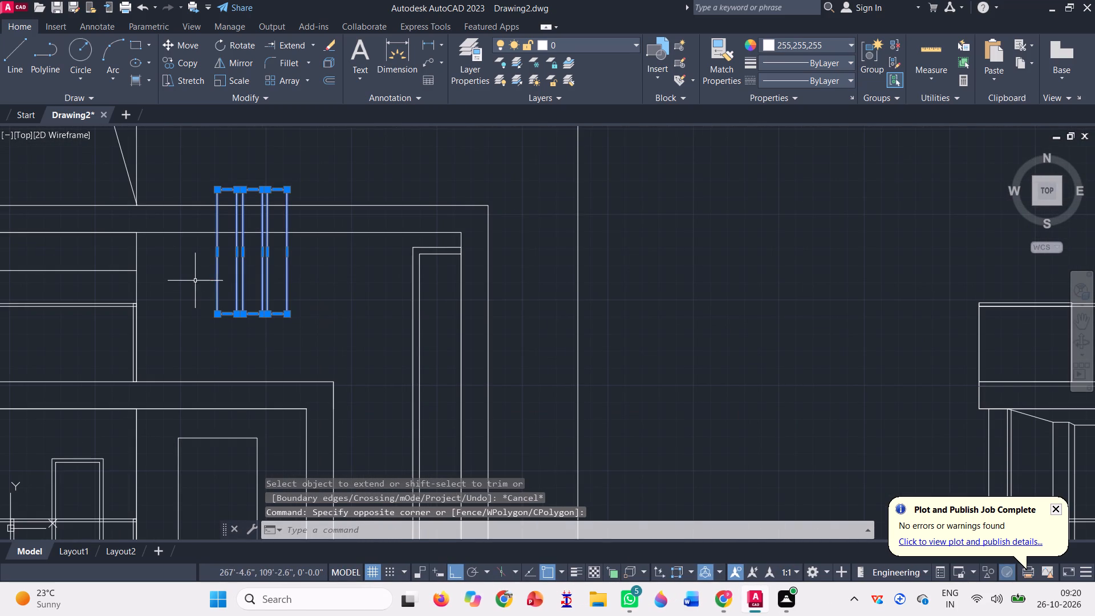
click(435, 342)
click(375, 286)
scroll(350, 301, down, 2)
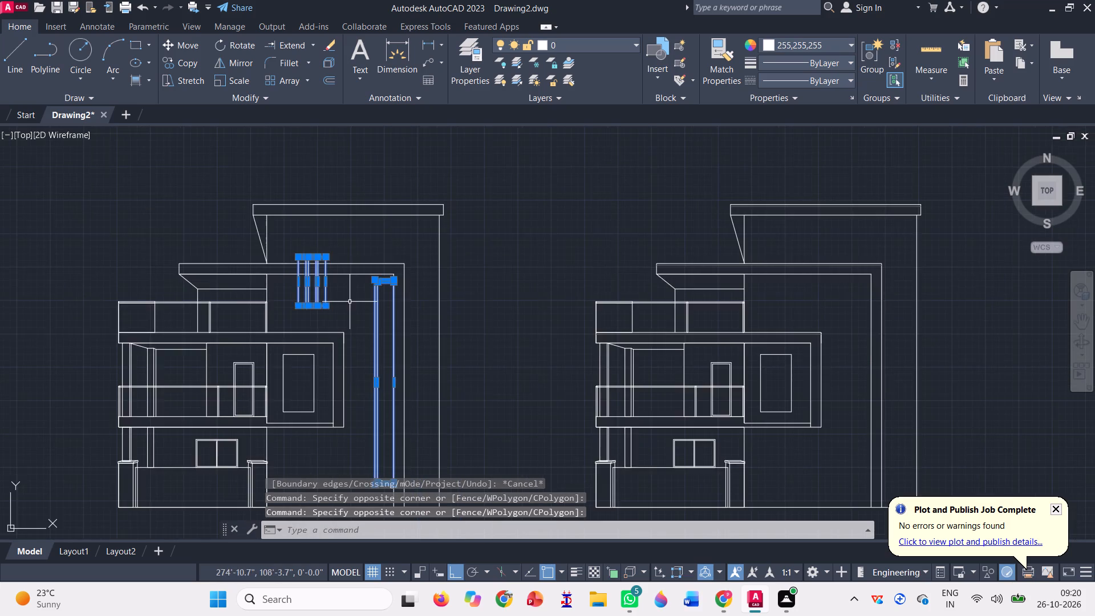
scroll(350, 301, down, 1)
text(co)
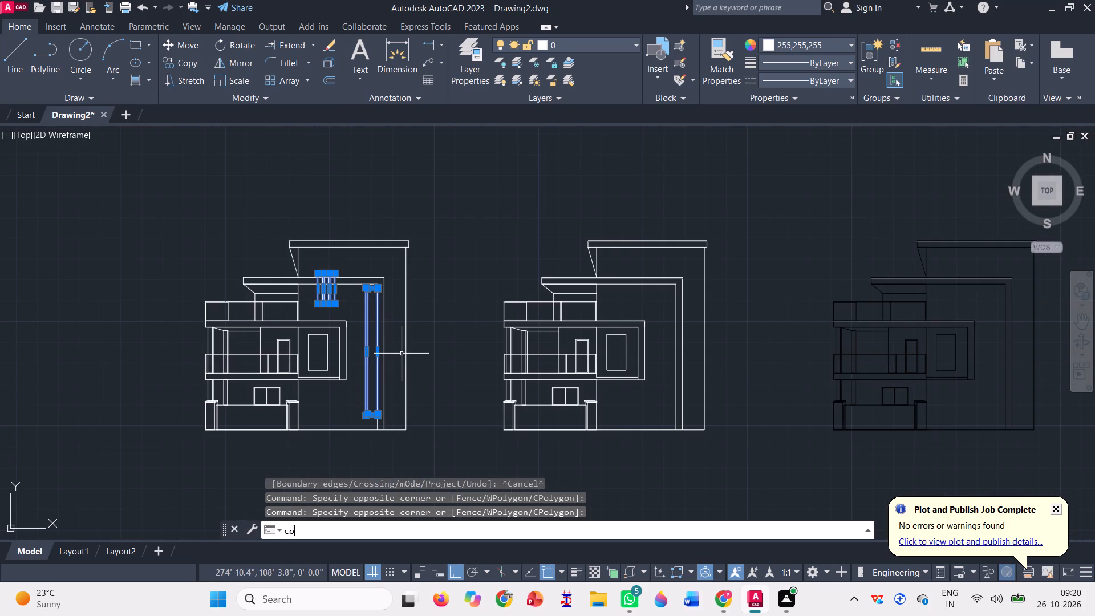
key(space)
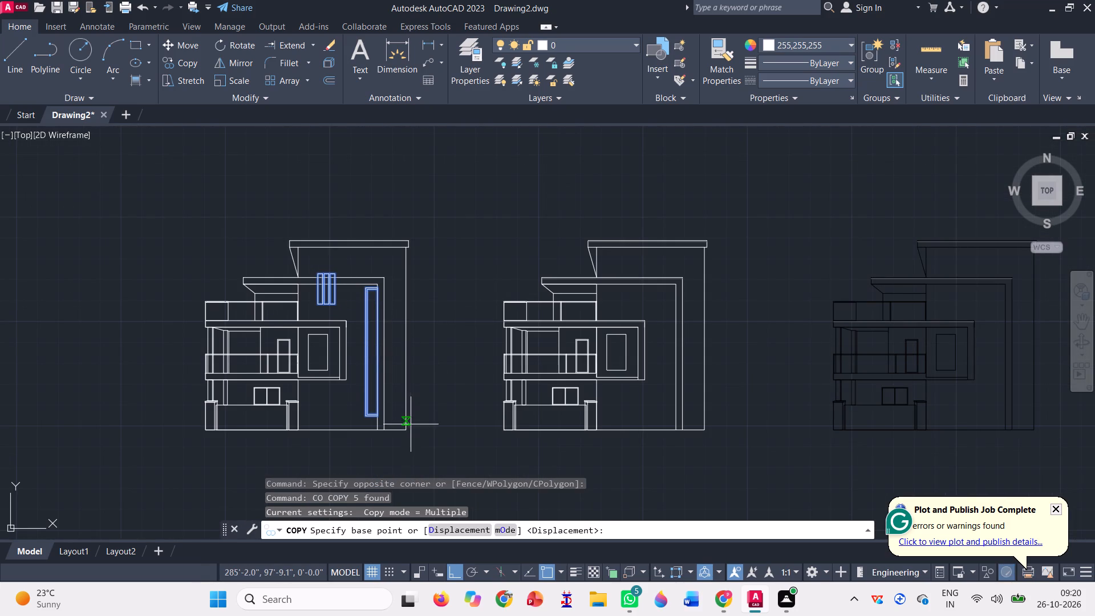
click(408, 432)
scroll(756, 460, up, 2)
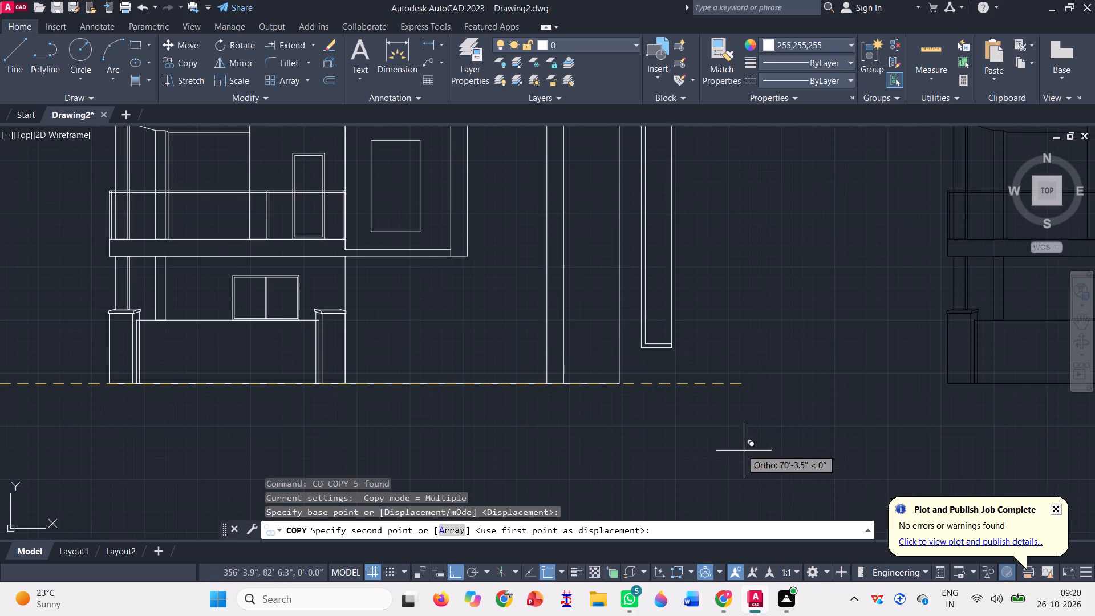
click(622, 380)
scroll(577, 408, down, 2)
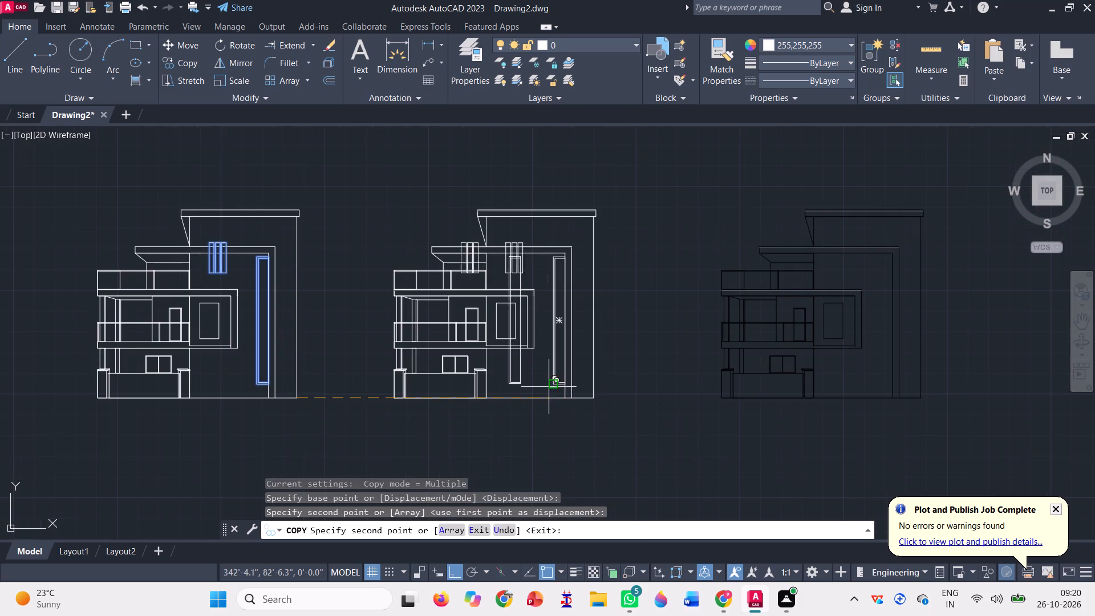
Place another copy of the fins and framed panel on the black elevation, aligned to its outer ground corner.
scroll(1024, 407, up, 2)
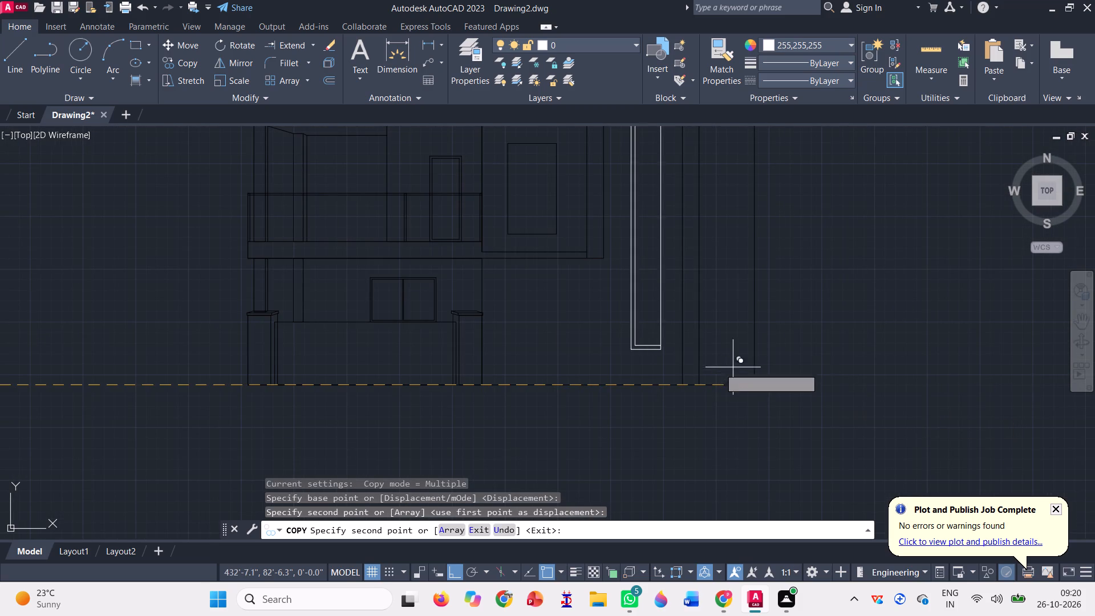
click(757, 385)
scroll(712, 445, down, 2)
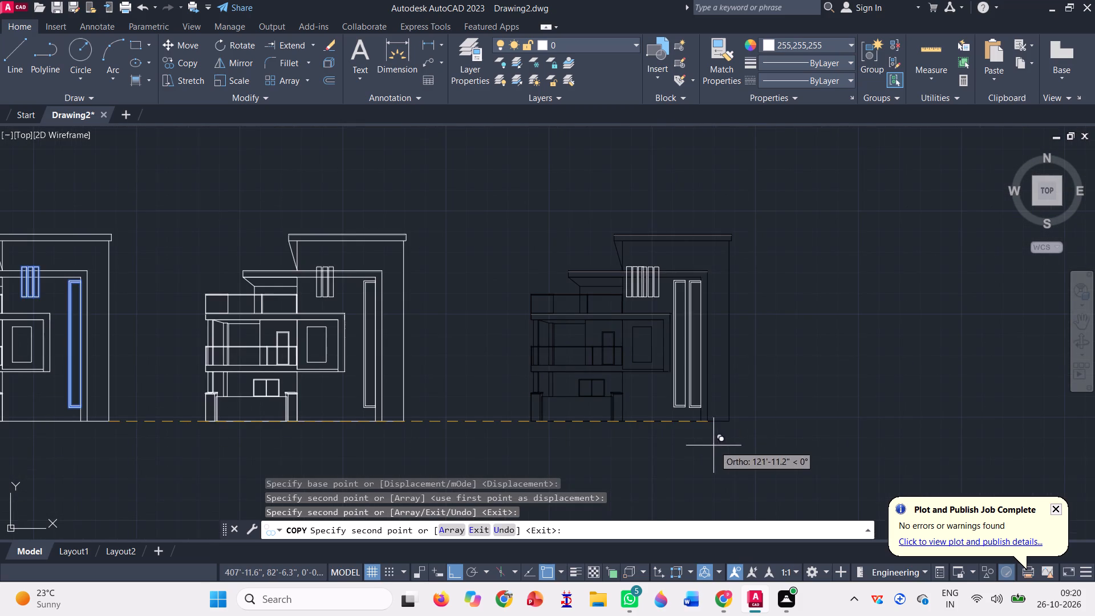
key(Escape)
Change the copied fins and framed panel on the third elevation to black, 0,0,0.
scroll(688, 297, up, 3)
click(579, 309)
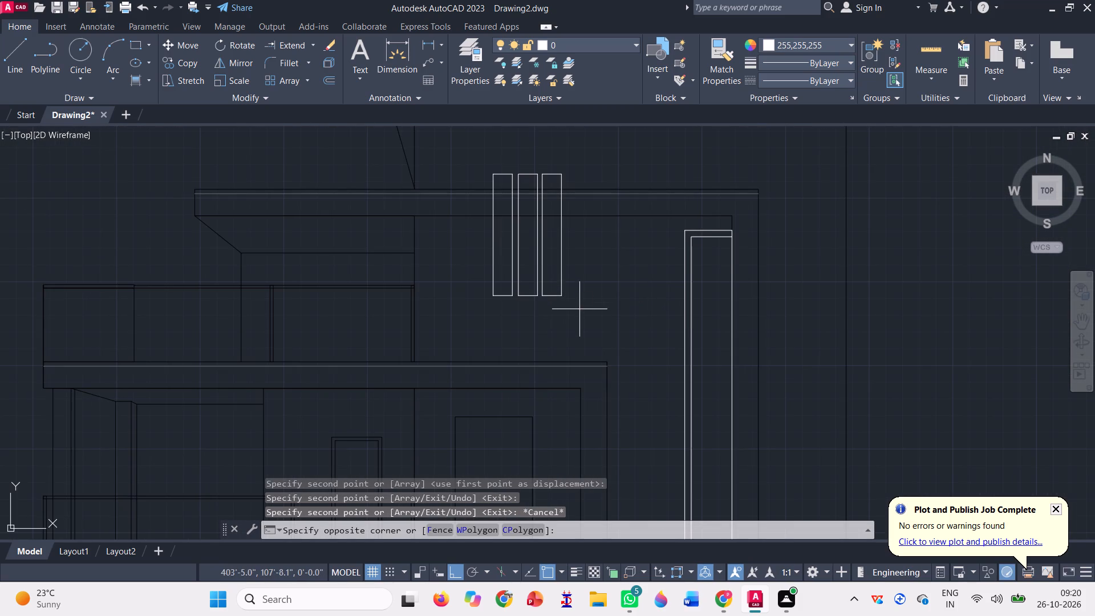
click(481, 266)
click(706, 329)
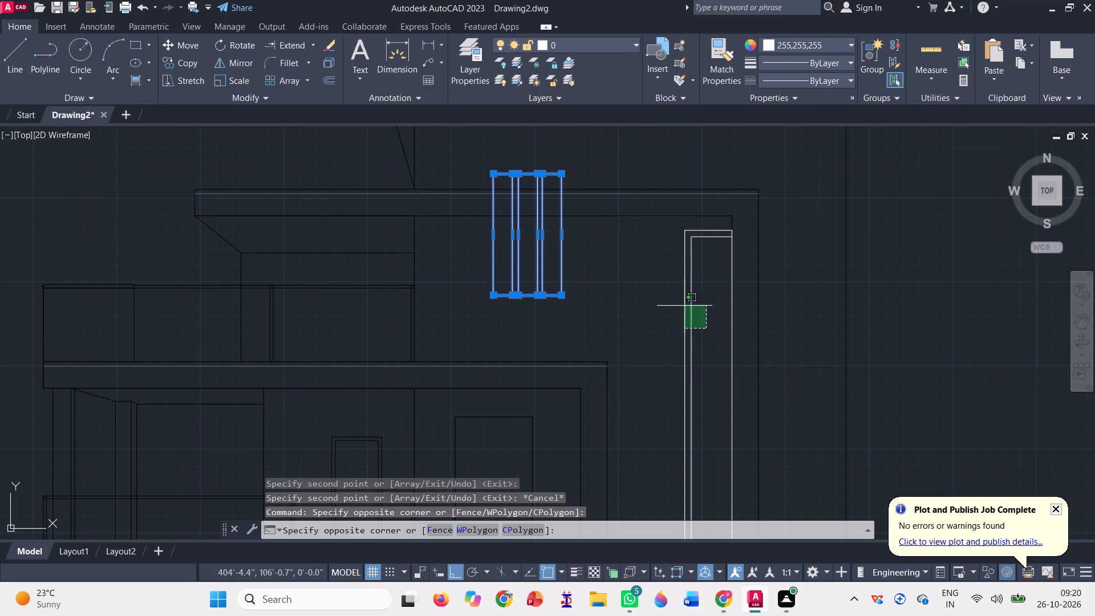
click(678, 295)
scroll(667, 298, down, 2)
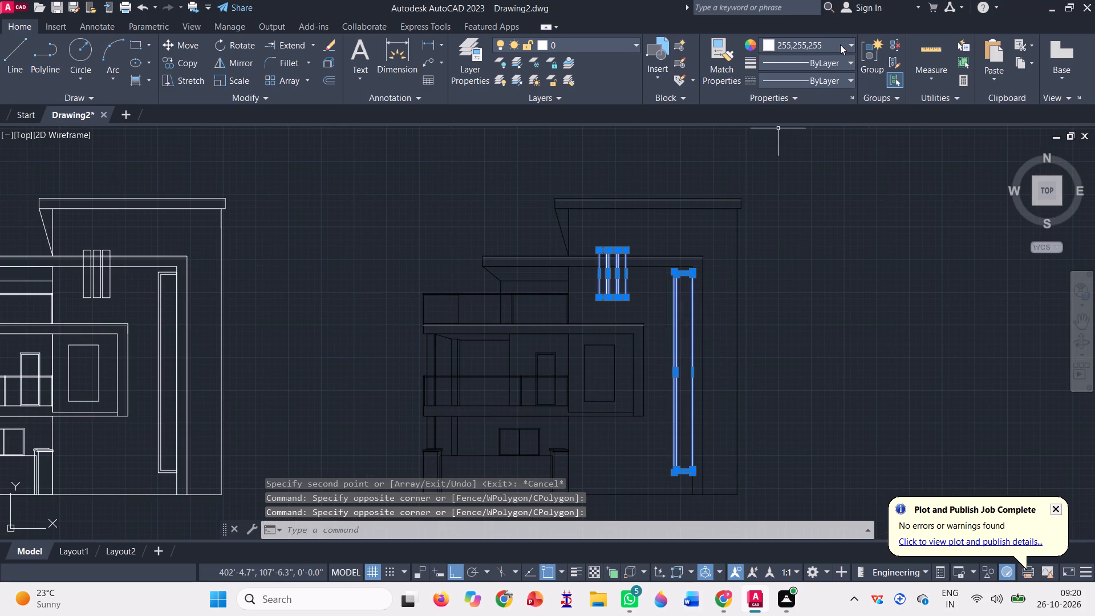
click(840, 44)
click(773, 89)
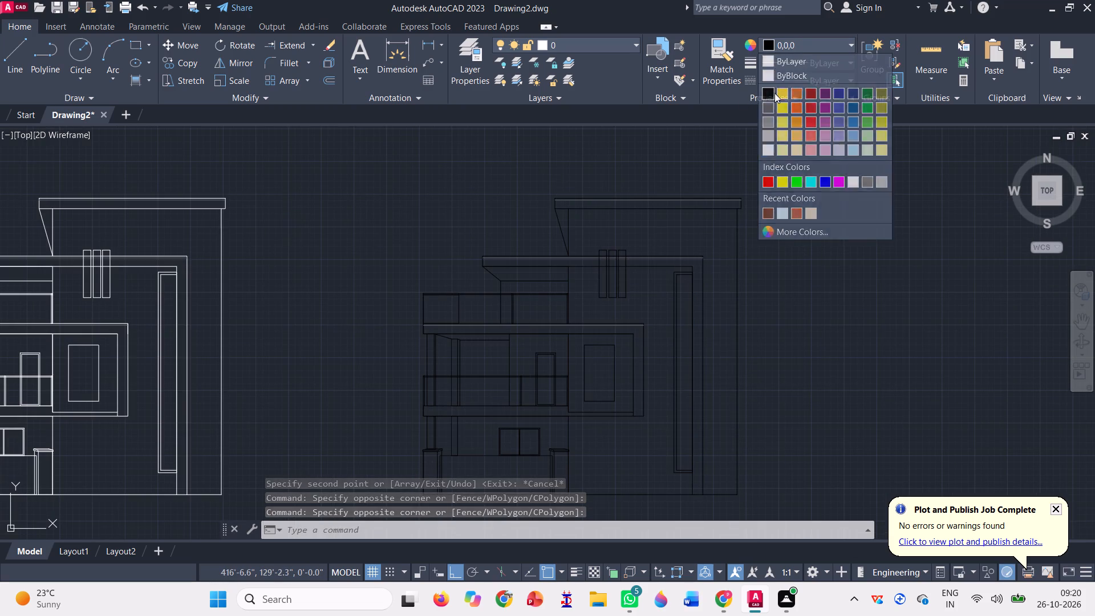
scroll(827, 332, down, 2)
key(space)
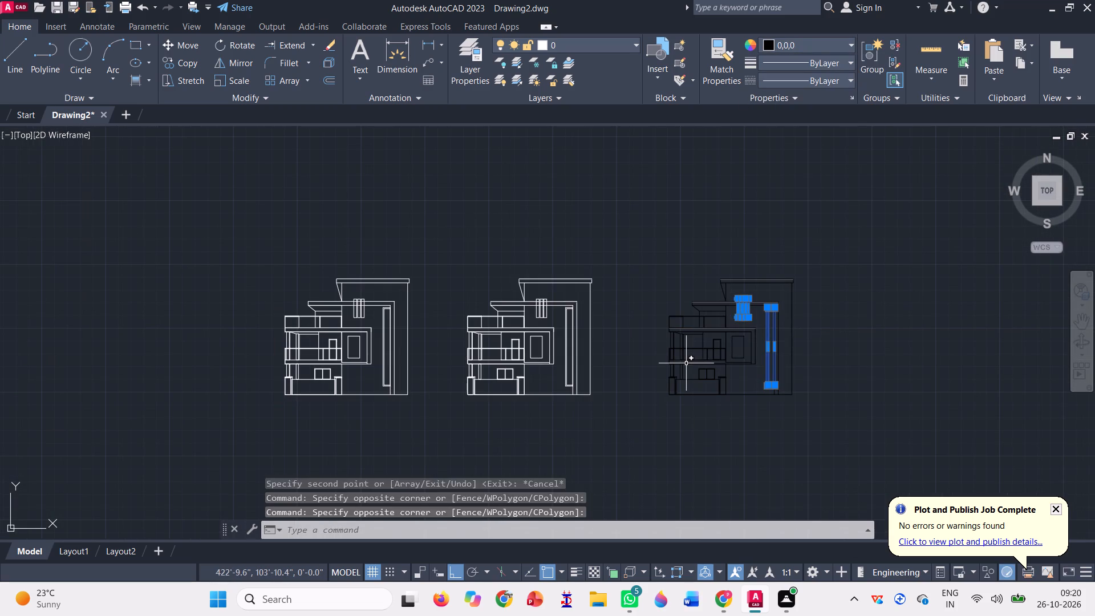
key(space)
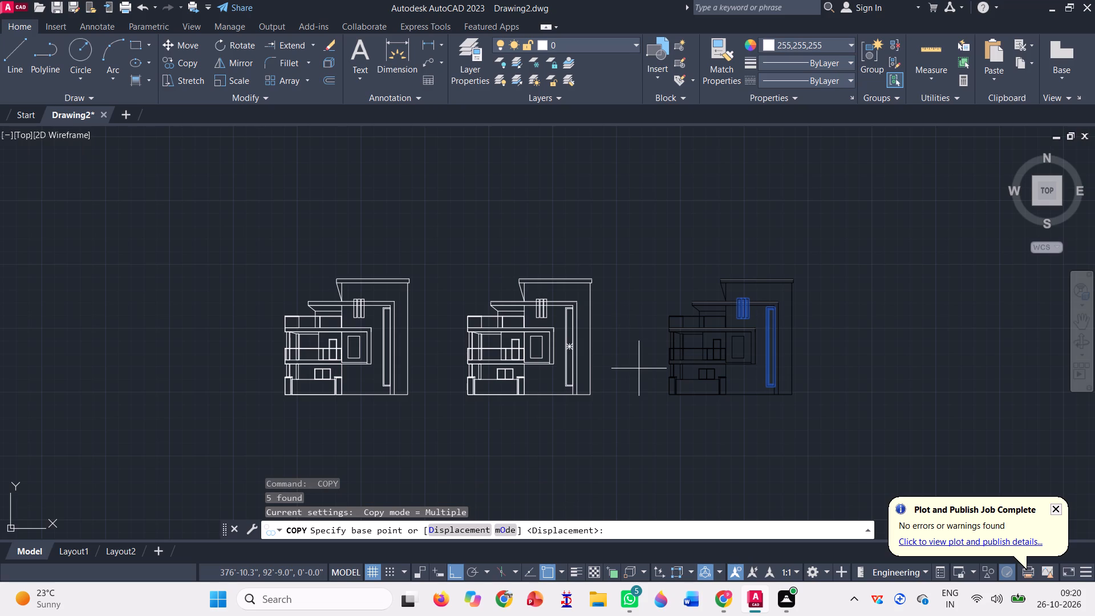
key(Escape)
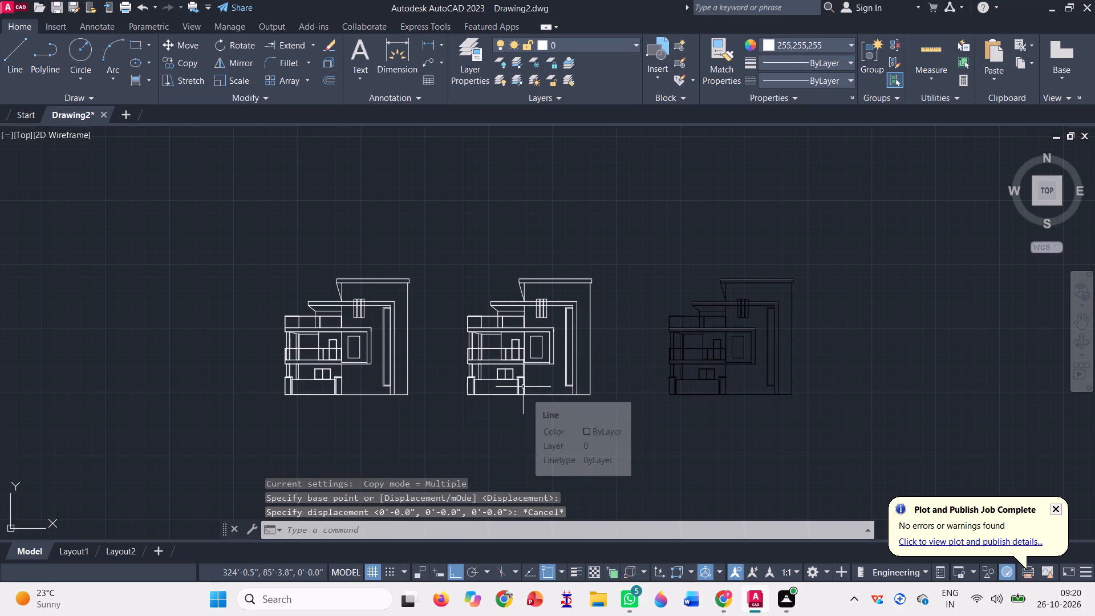
Start a solid hatch in light green 175,217,170 and fill the end panel of the first elevation's roof-terrace parapet.
scroll(315, 352, up, 1)
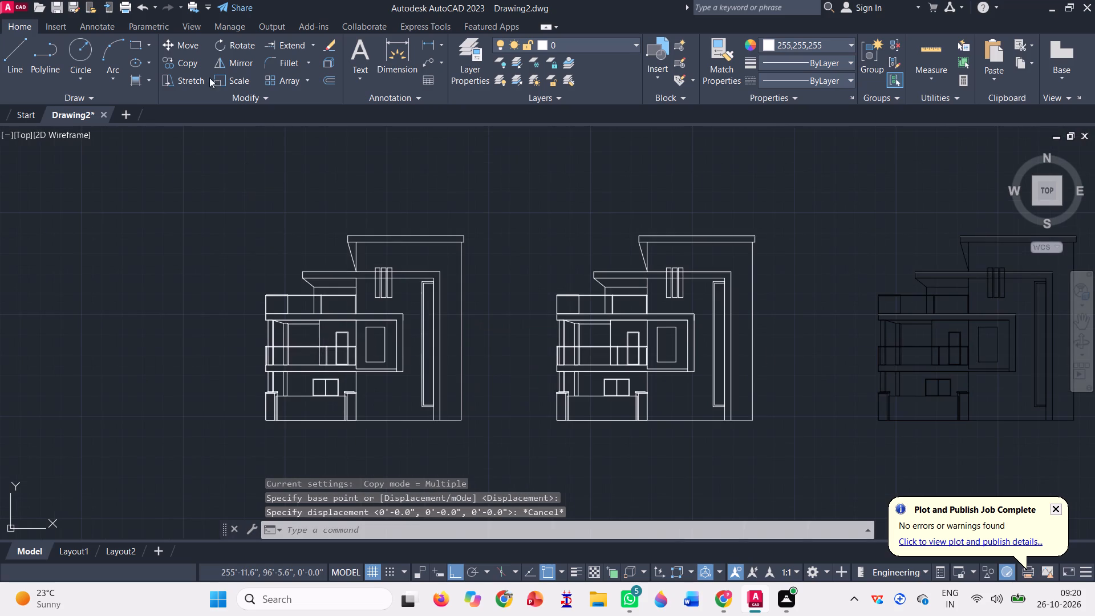
click(138, 83)
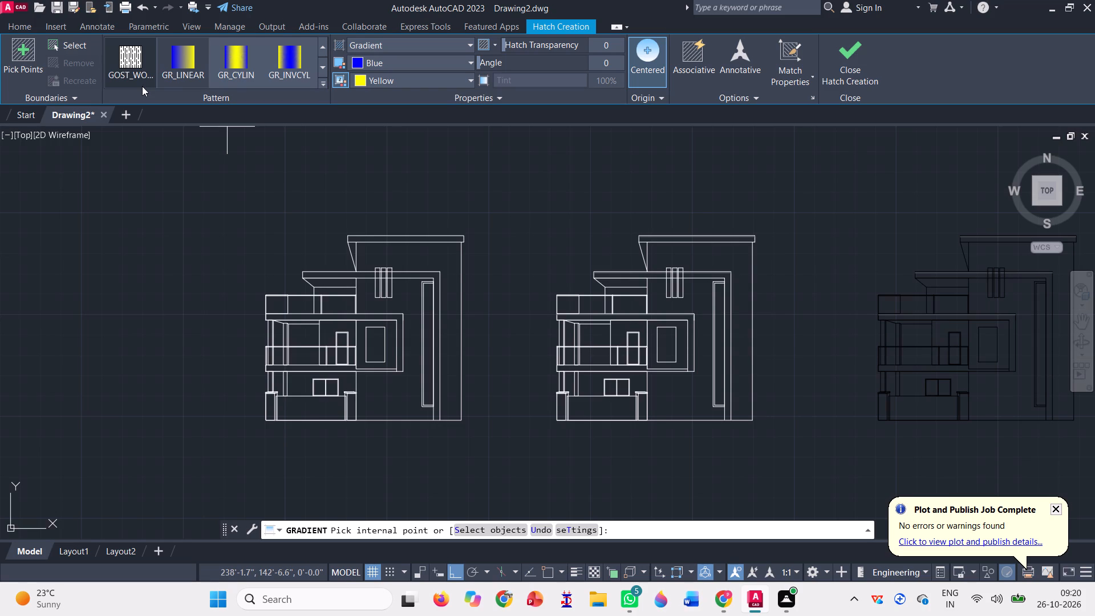
scroll(175, 62, up, 11)
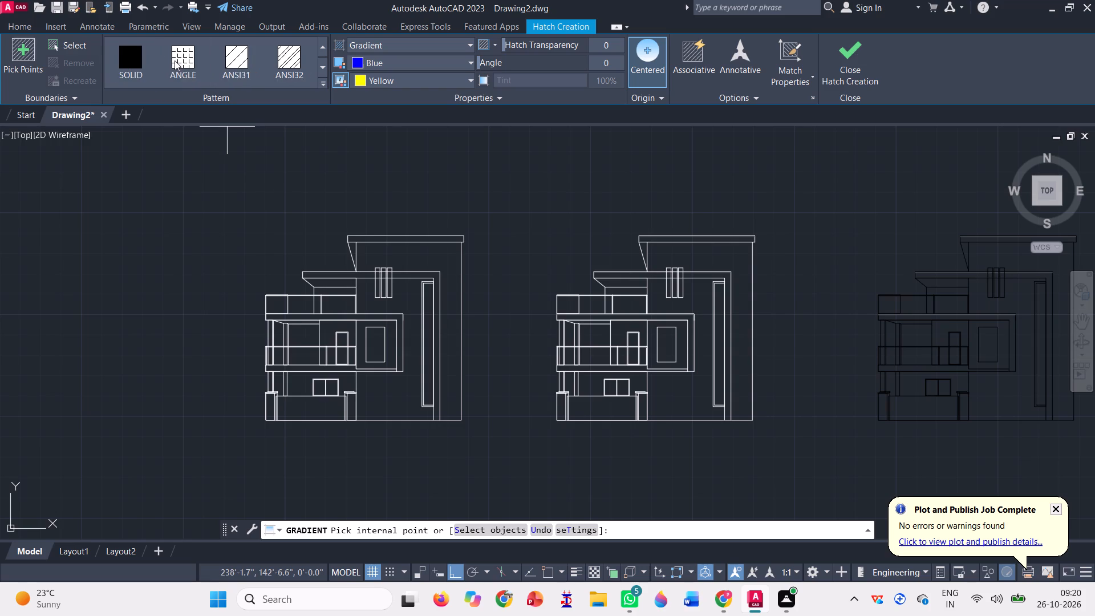
scroll(175, 60, up, 2)
click(137, 63)
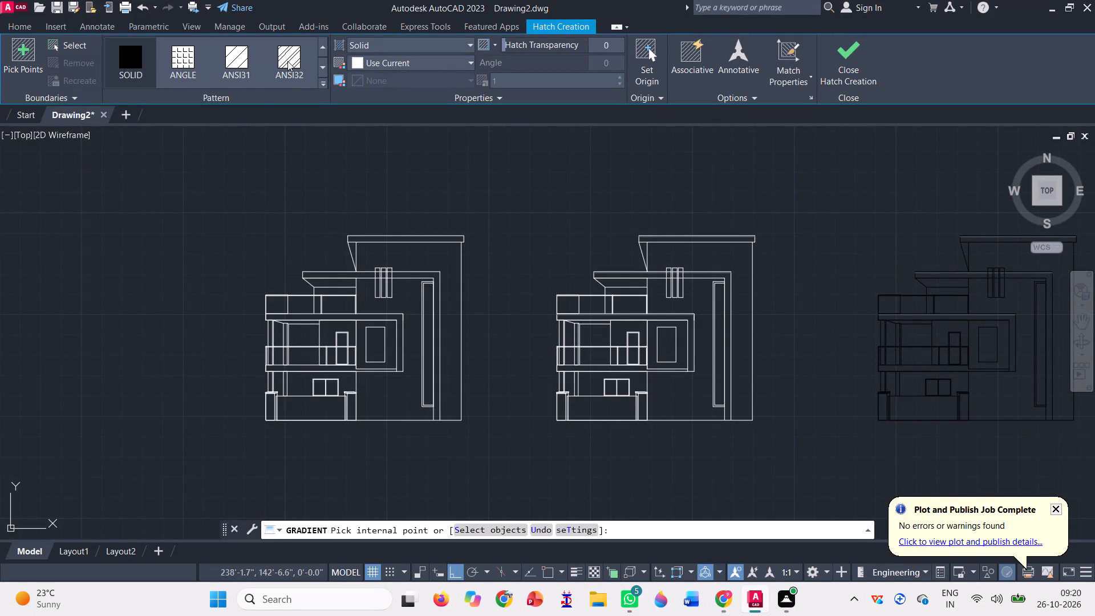
click(372, 62)
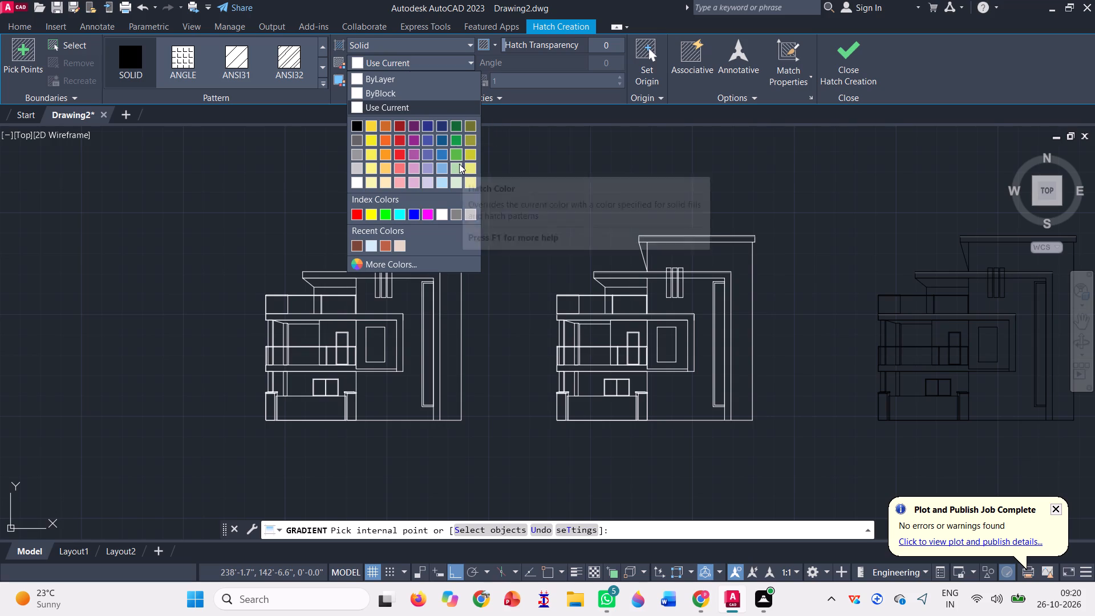
click(459, 164)
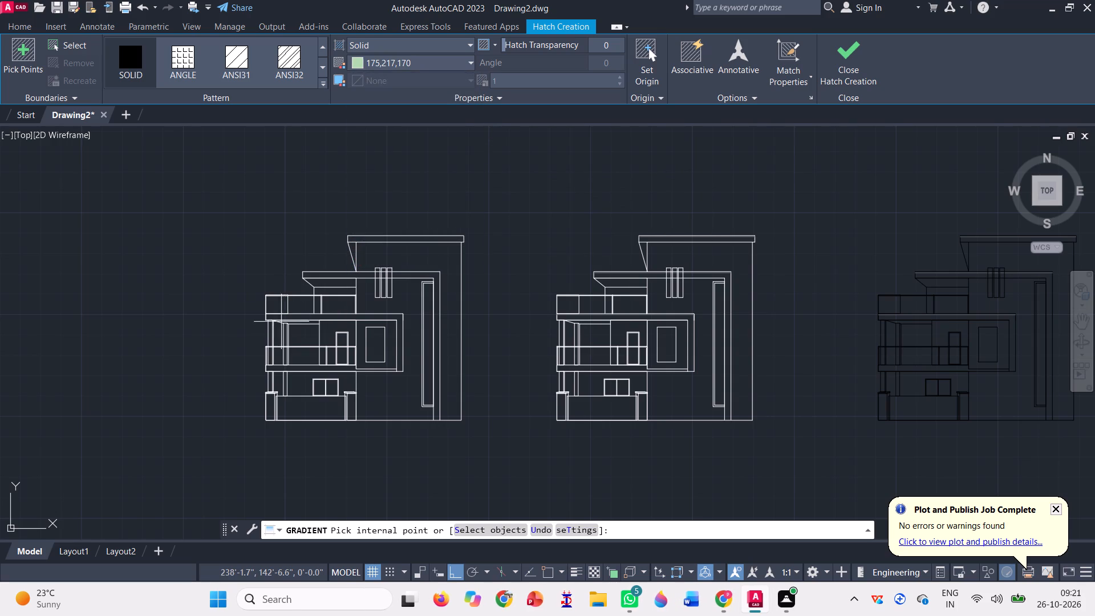
scroll(273, 297, up, 4)
click(278, 312)
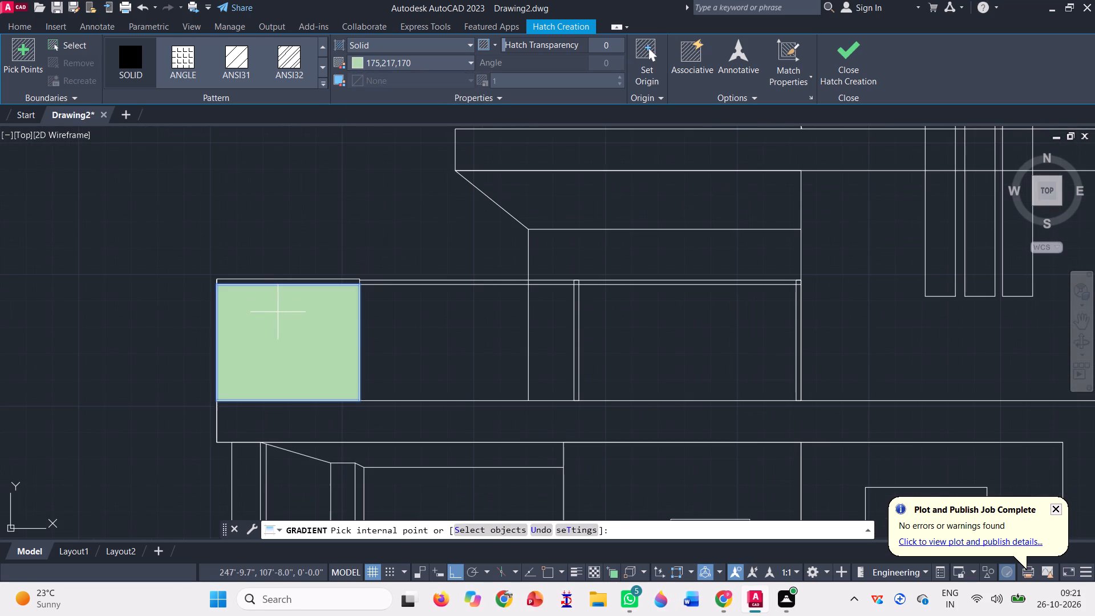
Fill the first-floor walls above the balcony railing and the wall around the framed window with the same light green.
scroll(244, 247, down, 3)
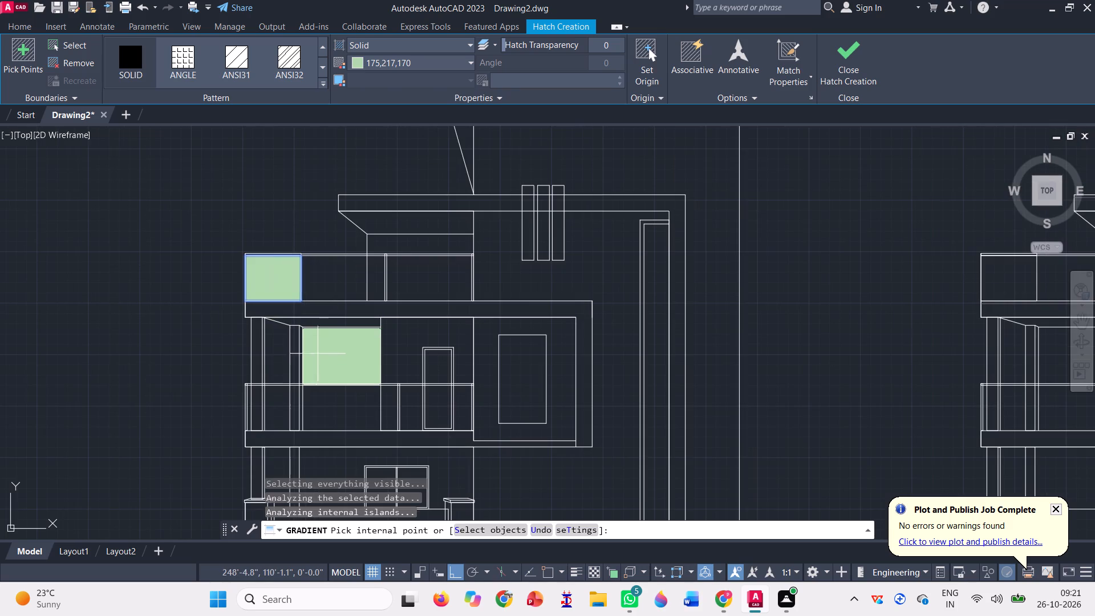
click(328, 358)
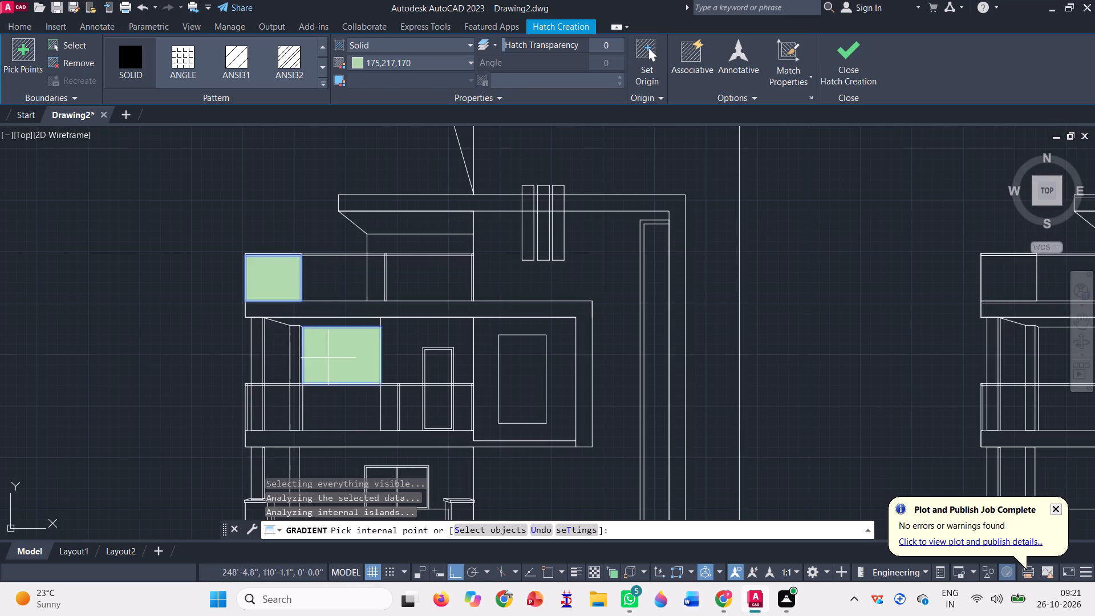
scroll(308, 353, up, 3)
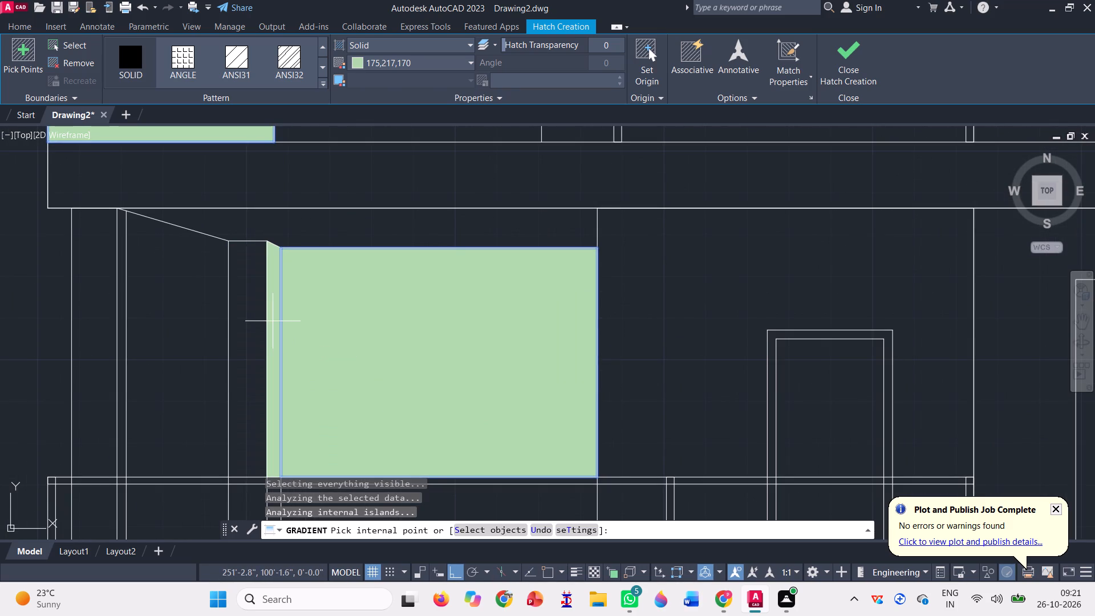
click(249, 335)
scroll(288, 257, down, 2)
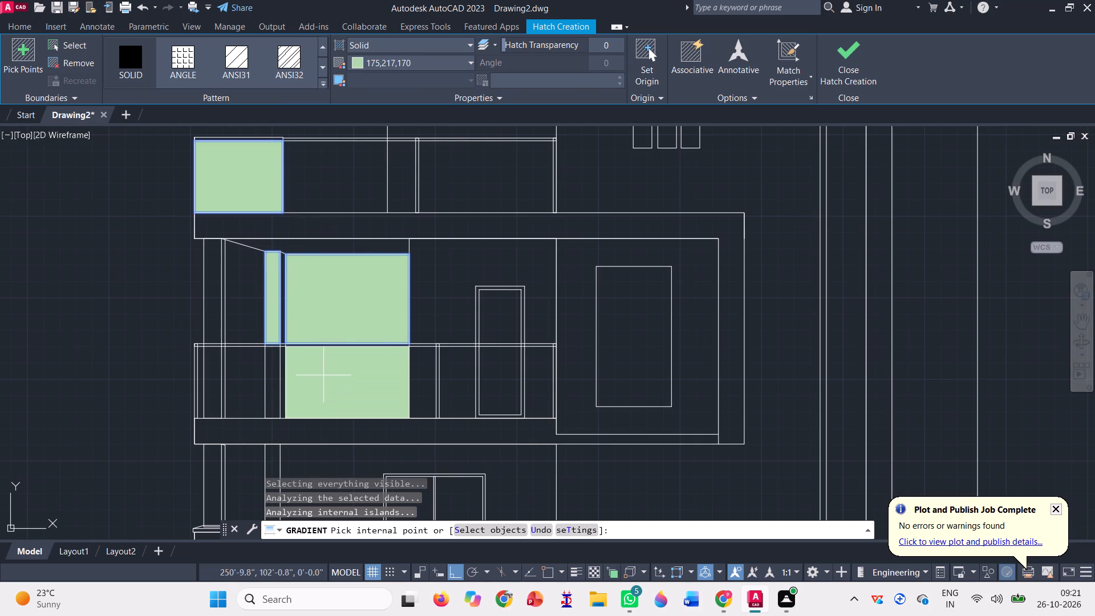
click(433, 273)
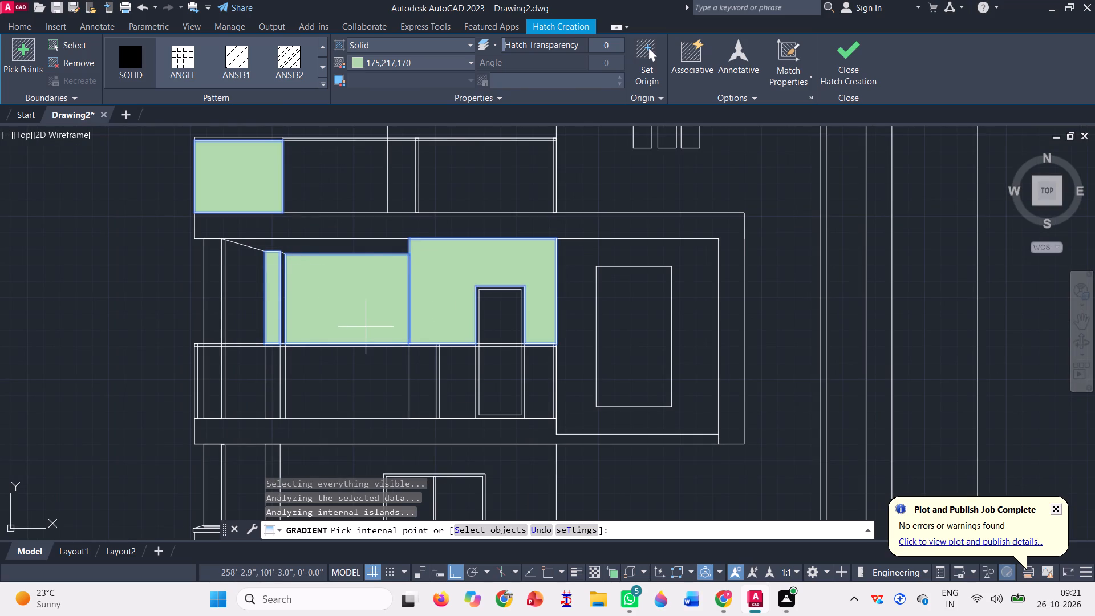
scroll(366, 326, down, 2)
scroll(476, 325, up, 3)
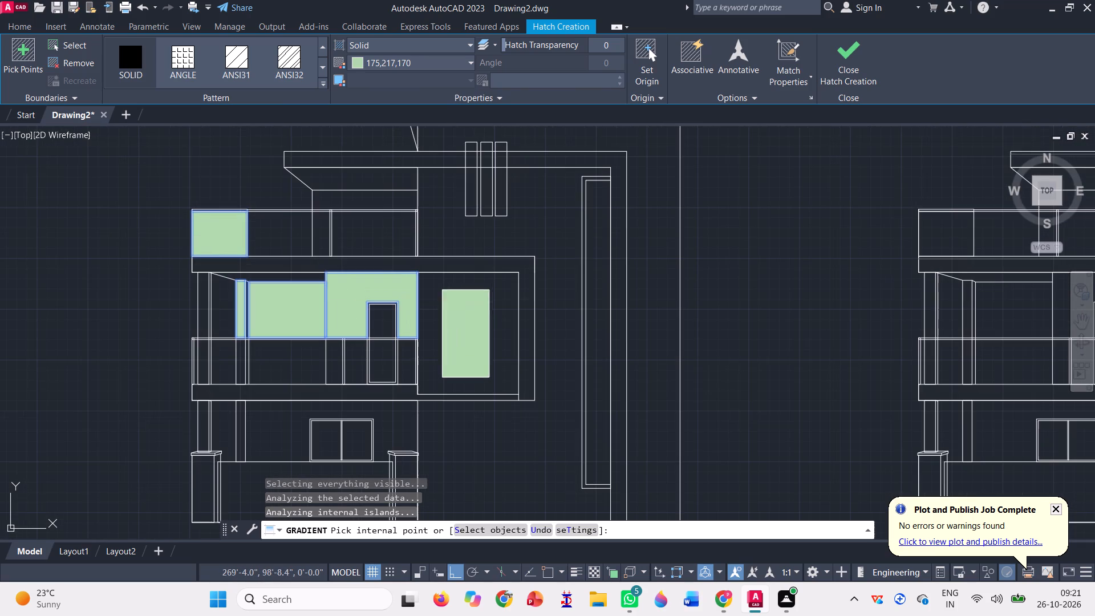
click(435, 298)
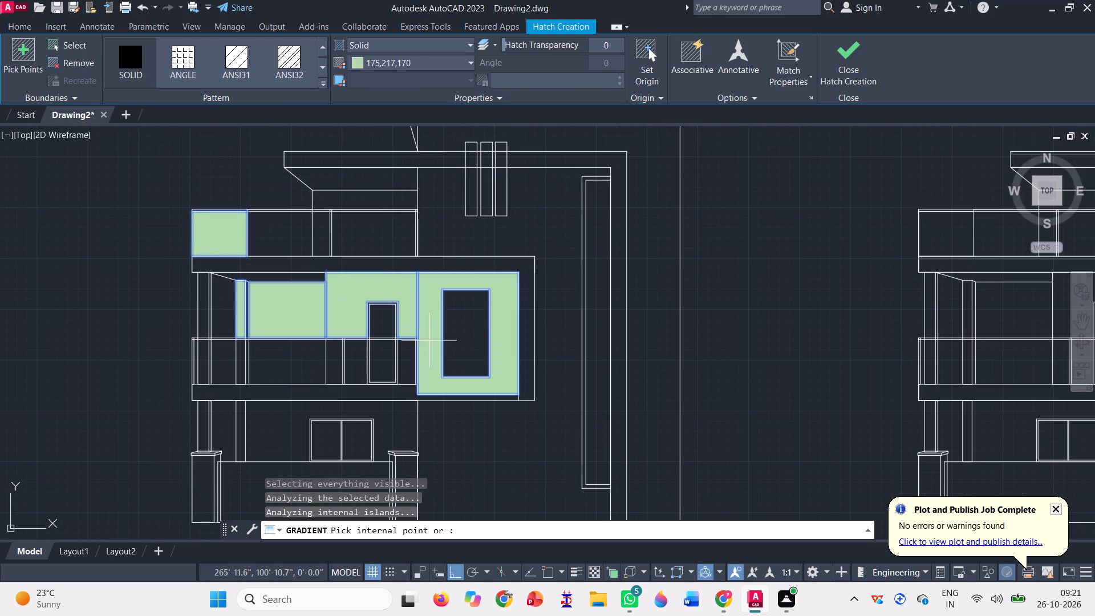
Add the large wall behind the vertical fins and the tall outer tower wall to the light green hatch.
scroll(428, 358, down, 1)
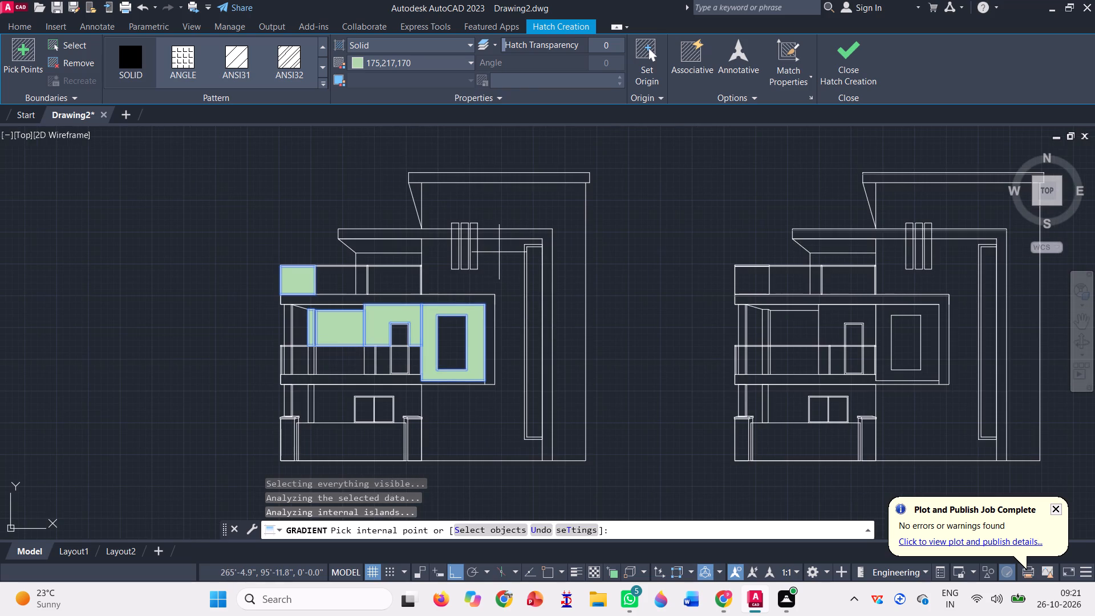
click(497, 255)
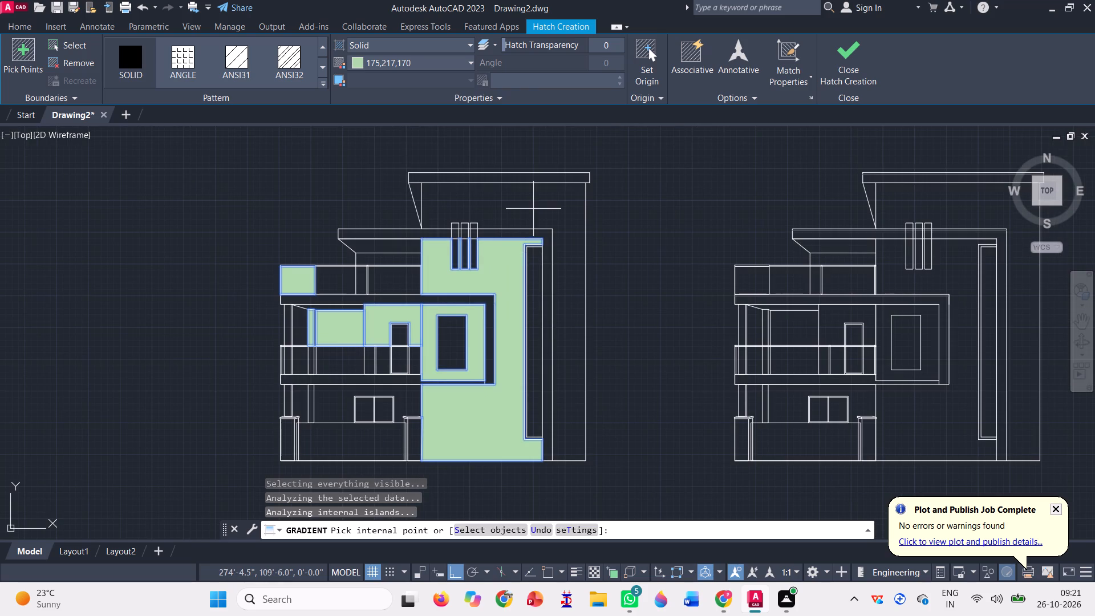
click(533, 209)
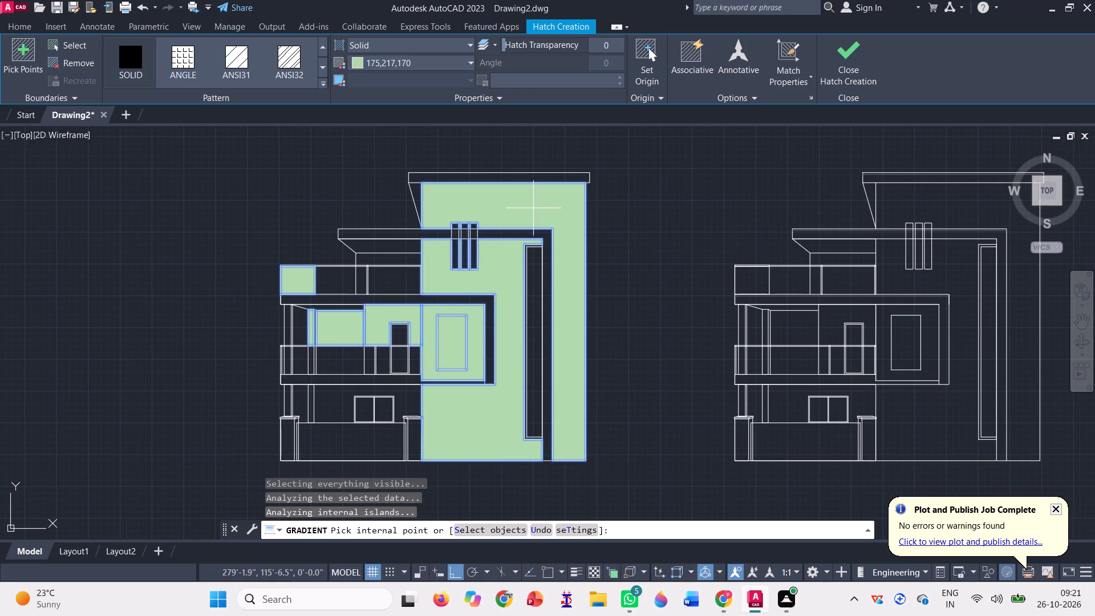
Fill the ground-floor wall around the window, its narrow side strip and both boundary pillar fronts with light green, and finish the hatch.
click(328, 406)
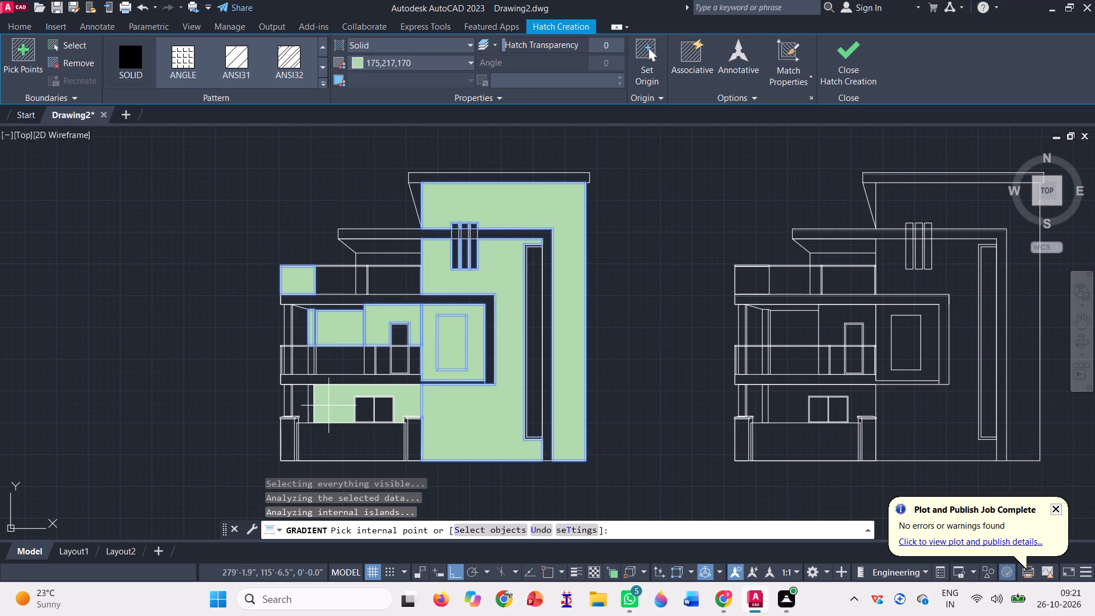
scroll(409, 451, up, 3)
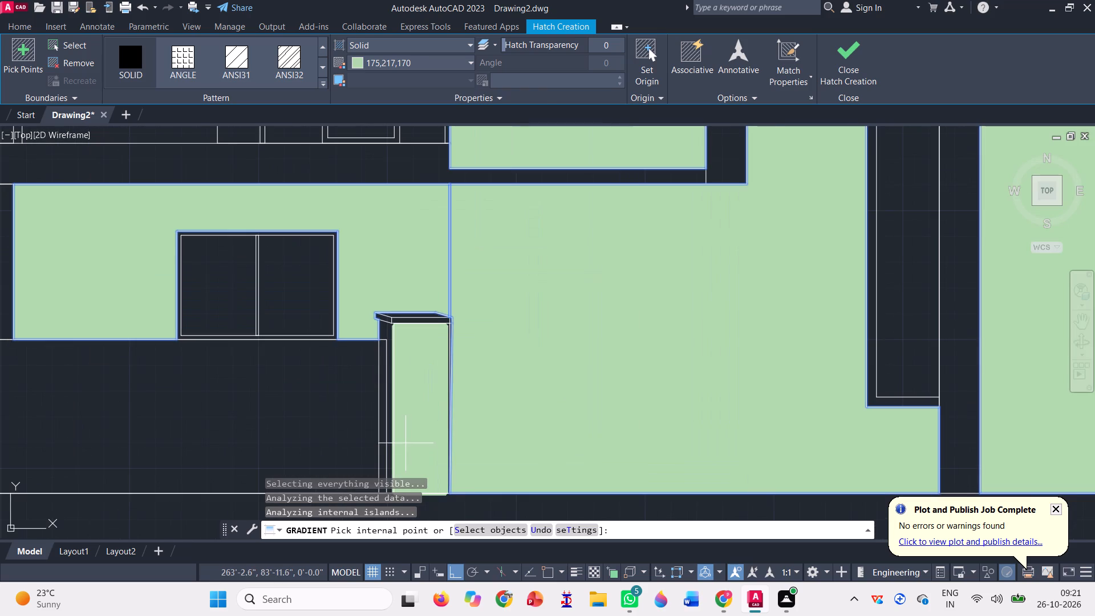
click(415, 392)
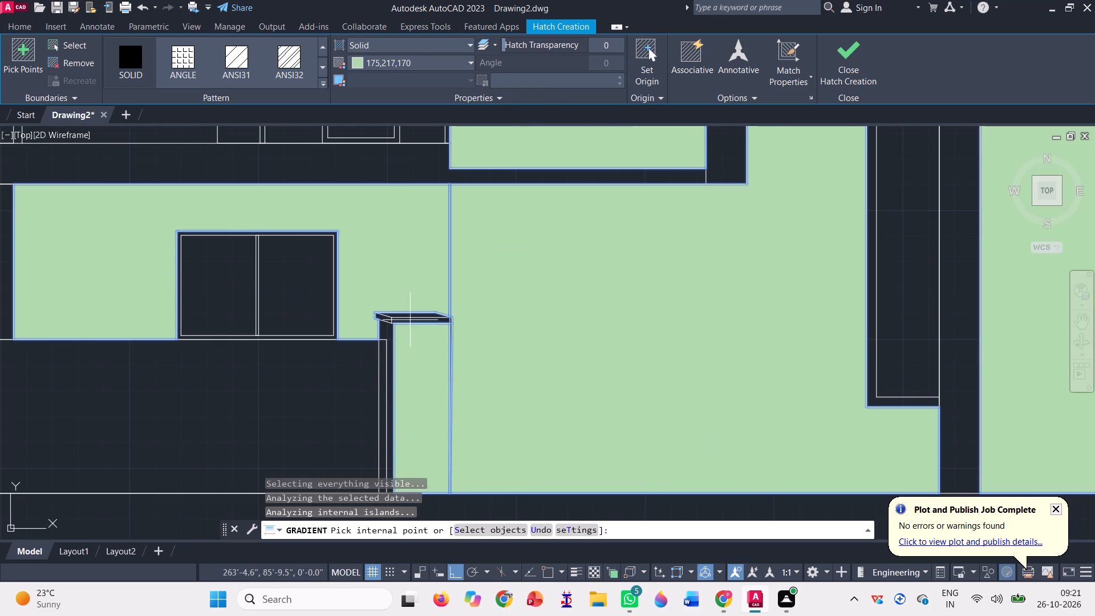
scroll(485, 350, down, 3)
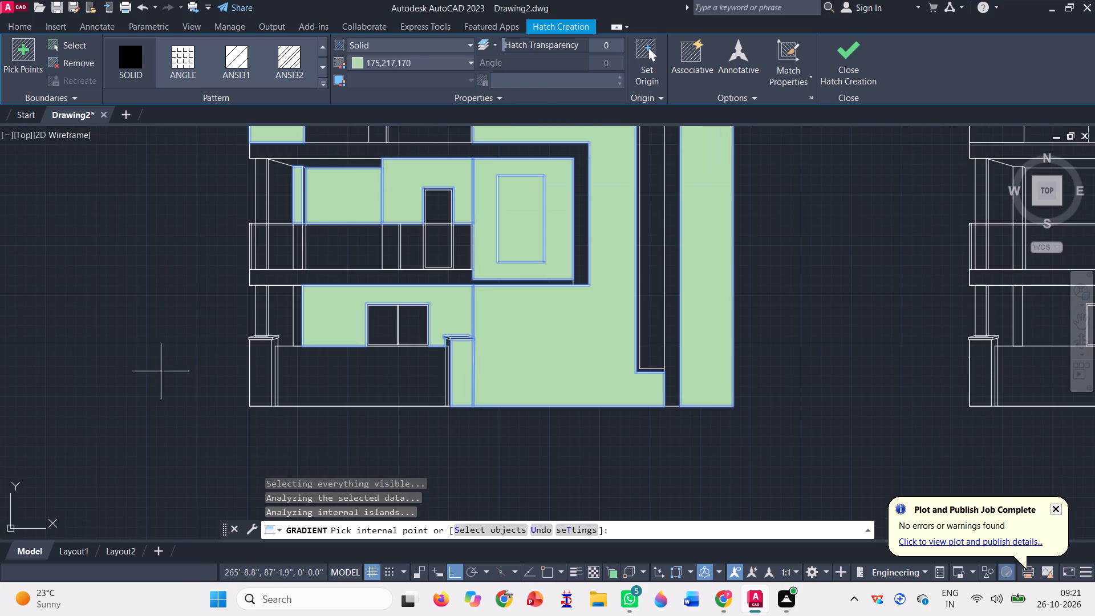
click(263, 376)
scroll(280, 300, up, 3)
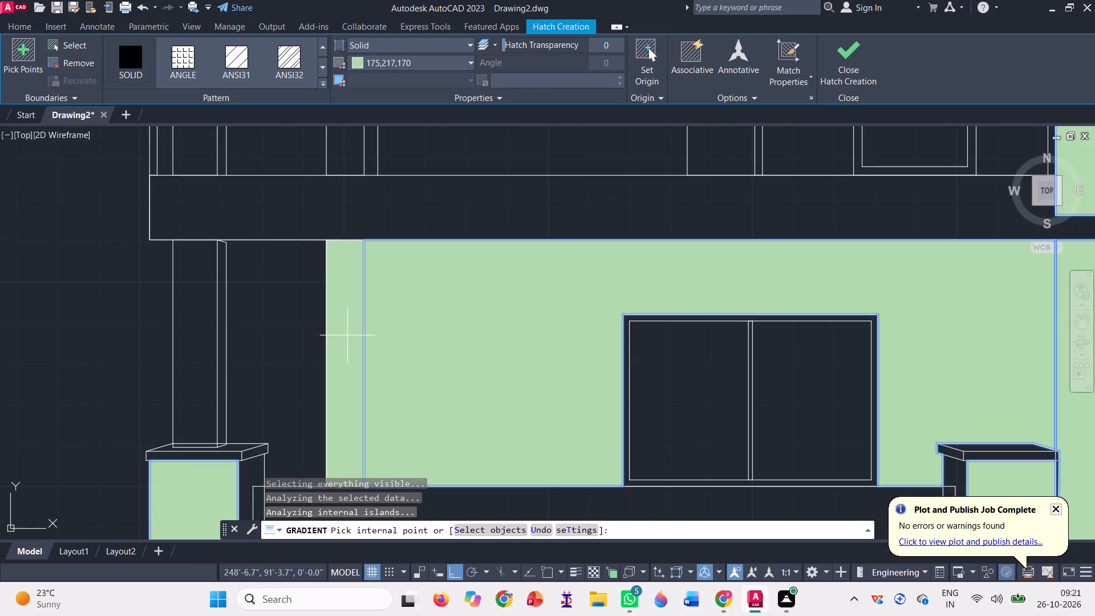
click(350, 335)
scroll(265, 313, down, 2)
scroll(282, 370, down, 1)
scroll(268, 398, up, 3)
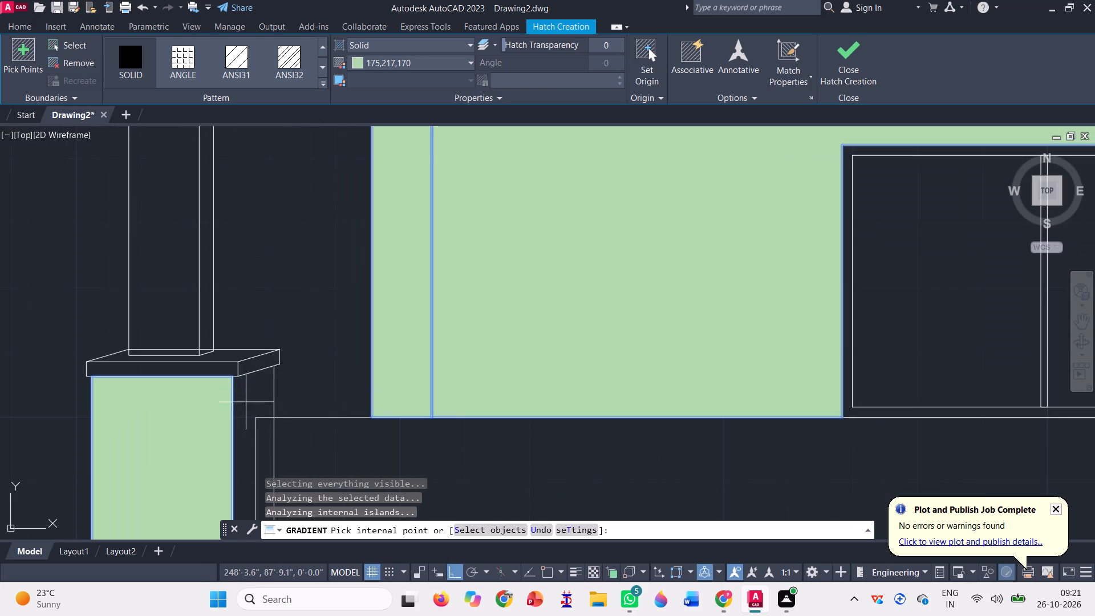
scroll(258, 375, down, 3)
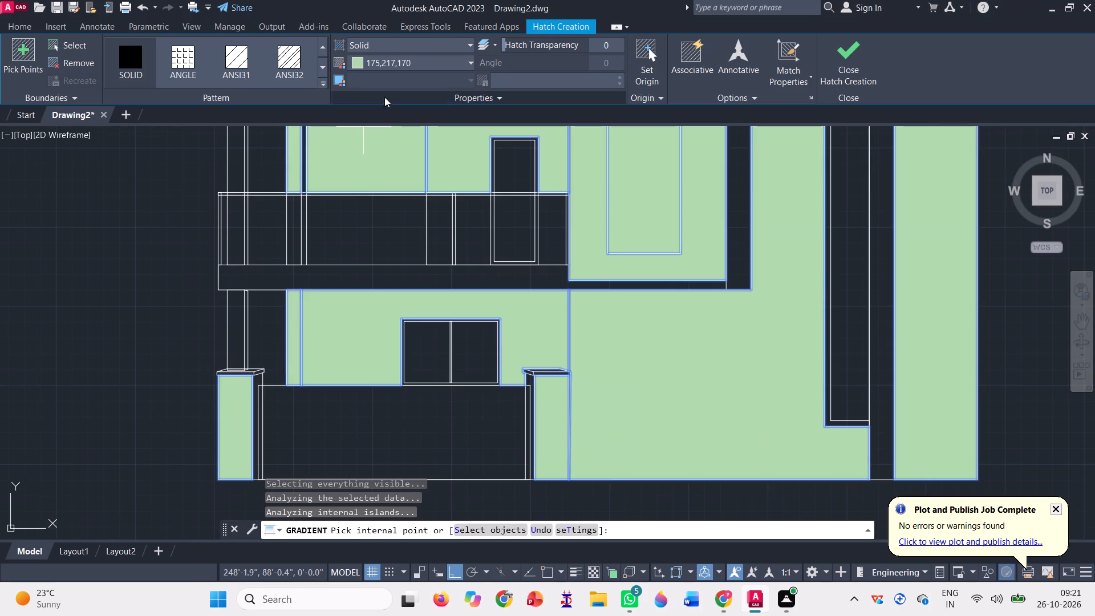
click(399, 58)
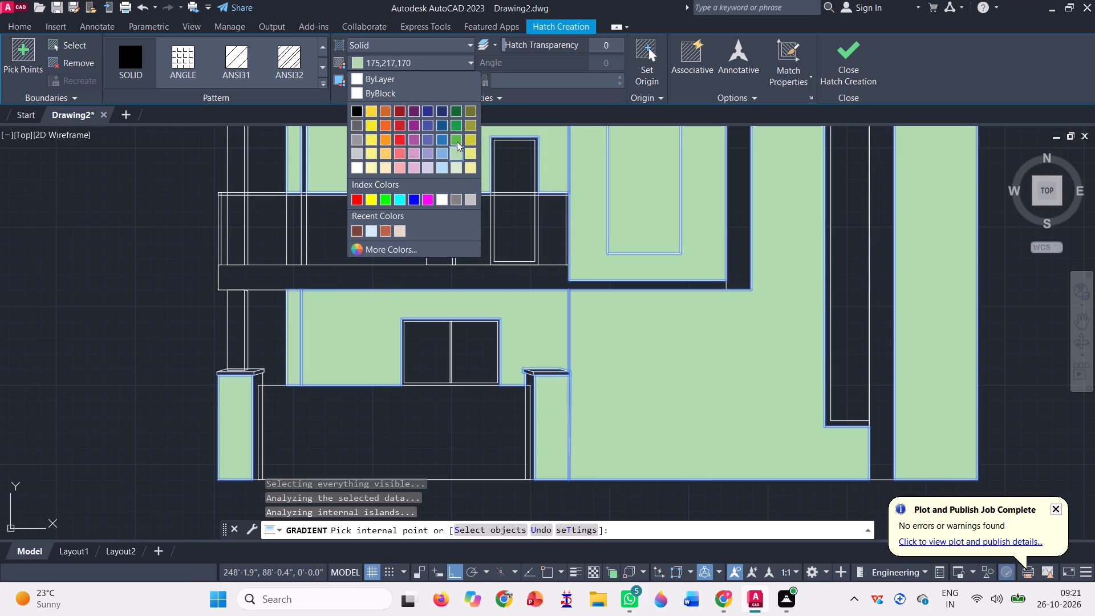
click(84, 205)
click(854, 56)
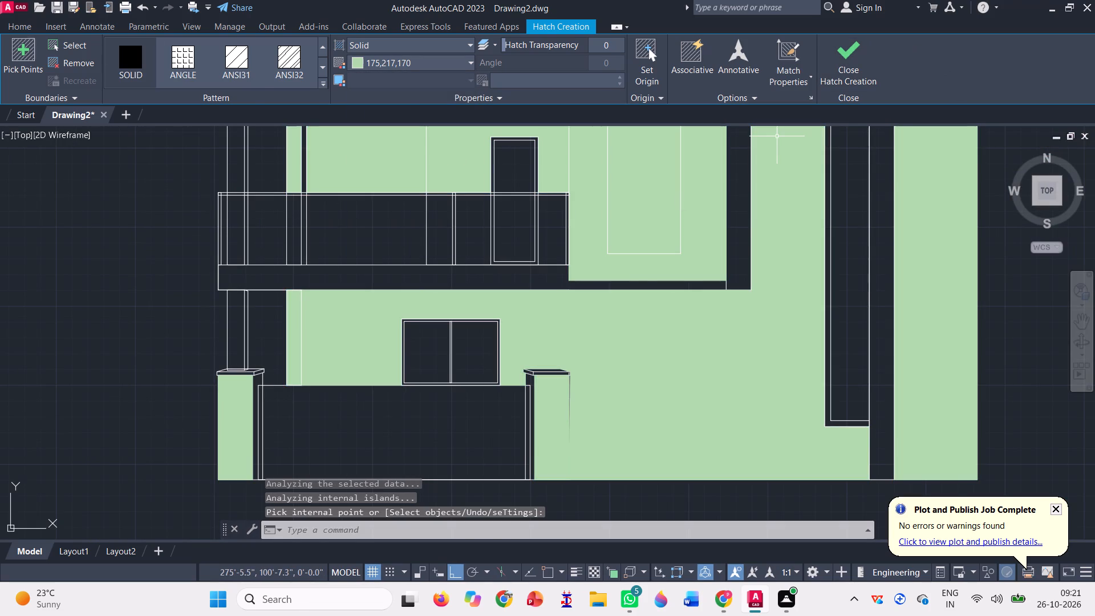
Start a solid hatch in dark green 19,103,52 and fill the narrow inner side faces of both boundary pillars on the first elevation.
scroll(268, 391, down, 1)
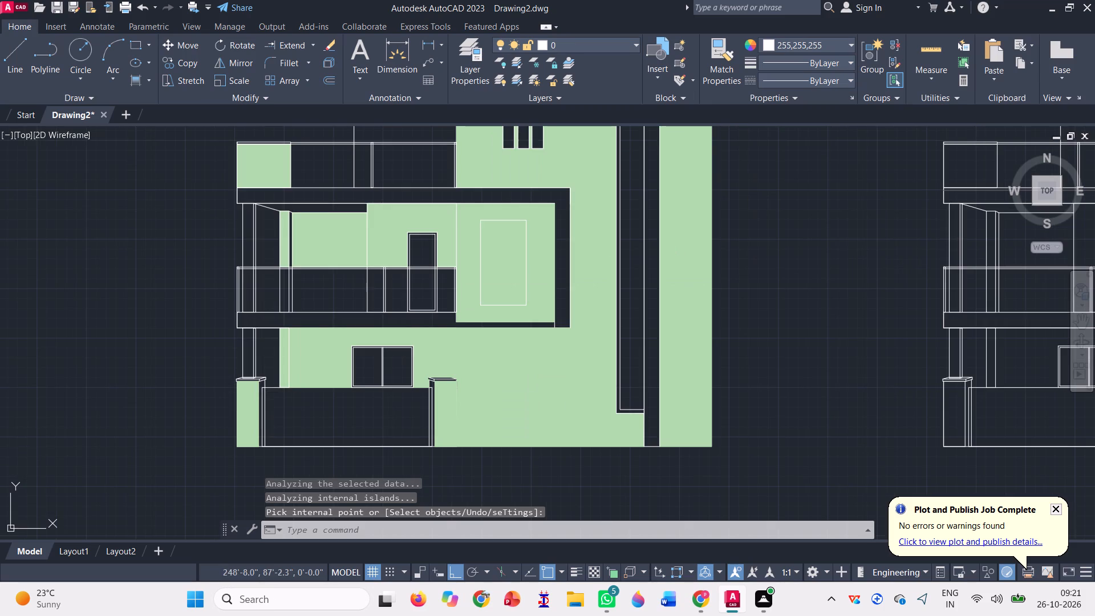
click(134, 78)
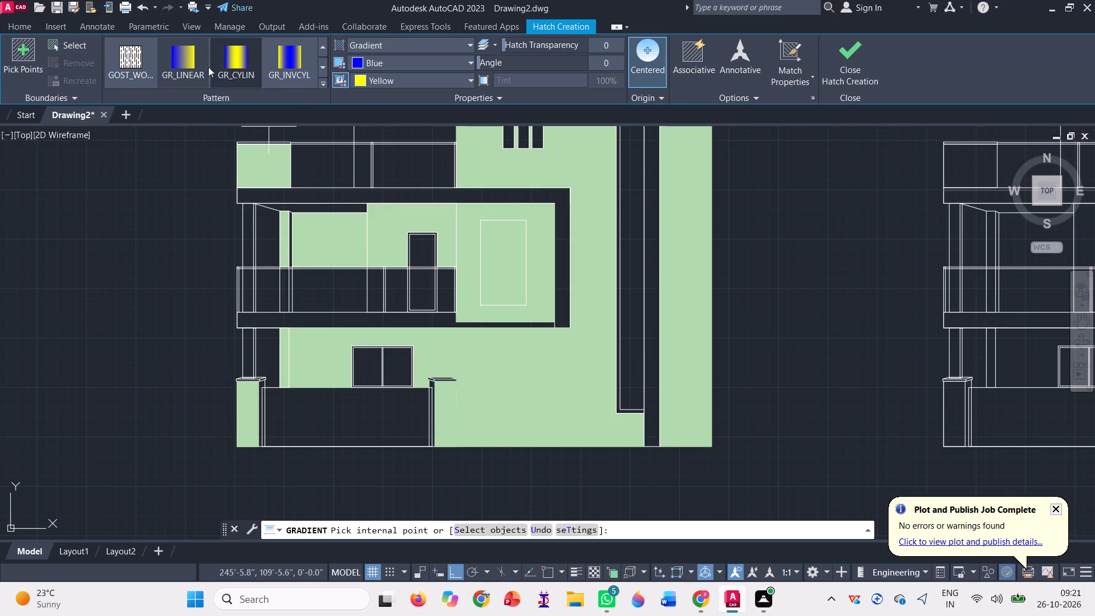
scroll(161, 65, up, 13)
scroll(144, 64, up, 8)
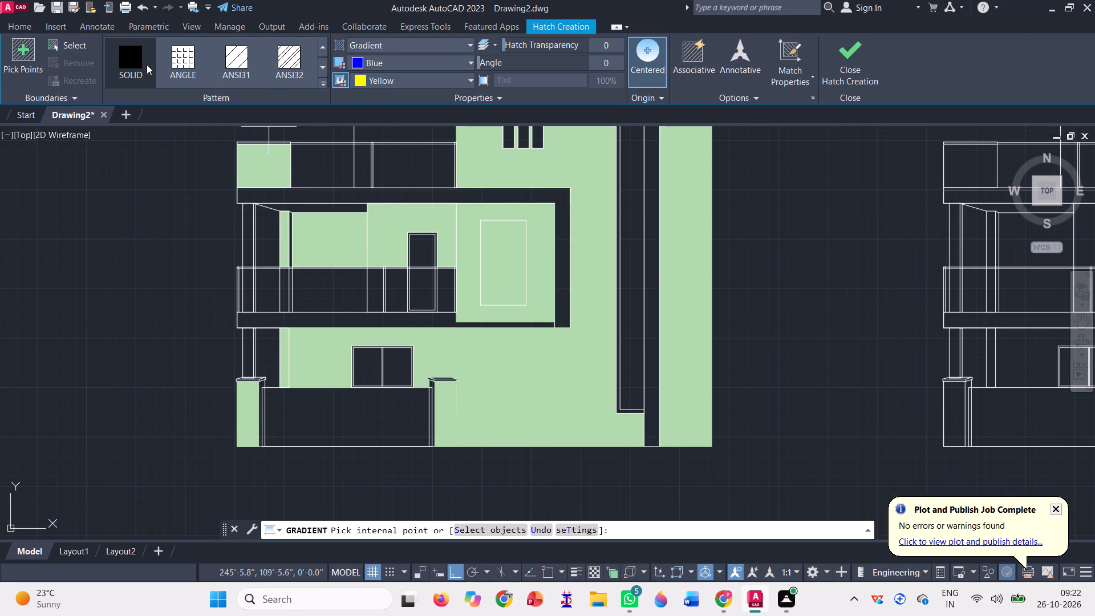
click(138, 63)
click(390, 61)
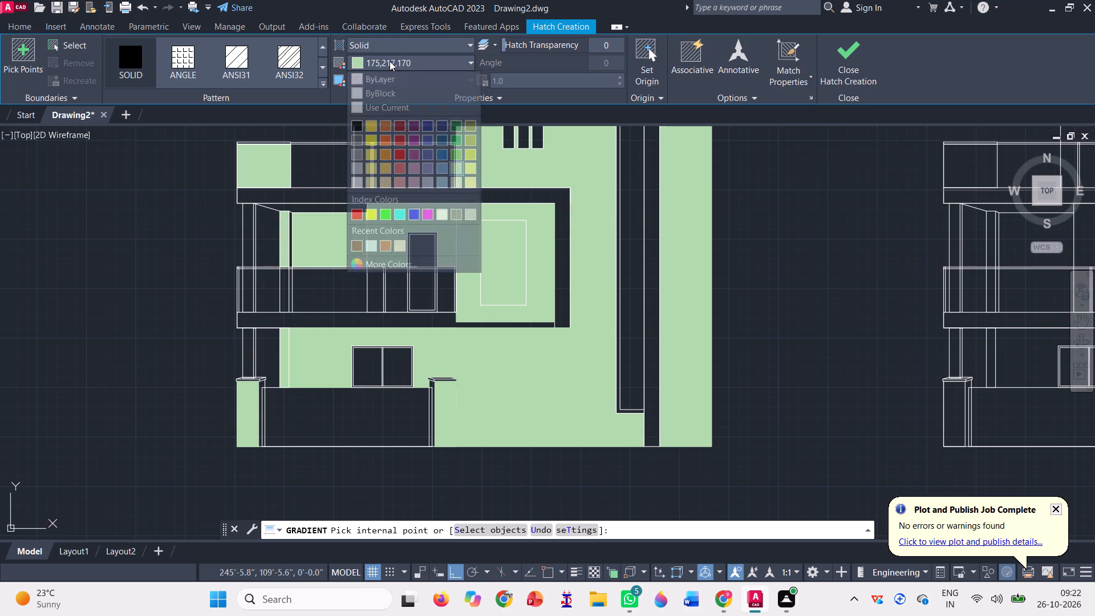
click(453, 127)
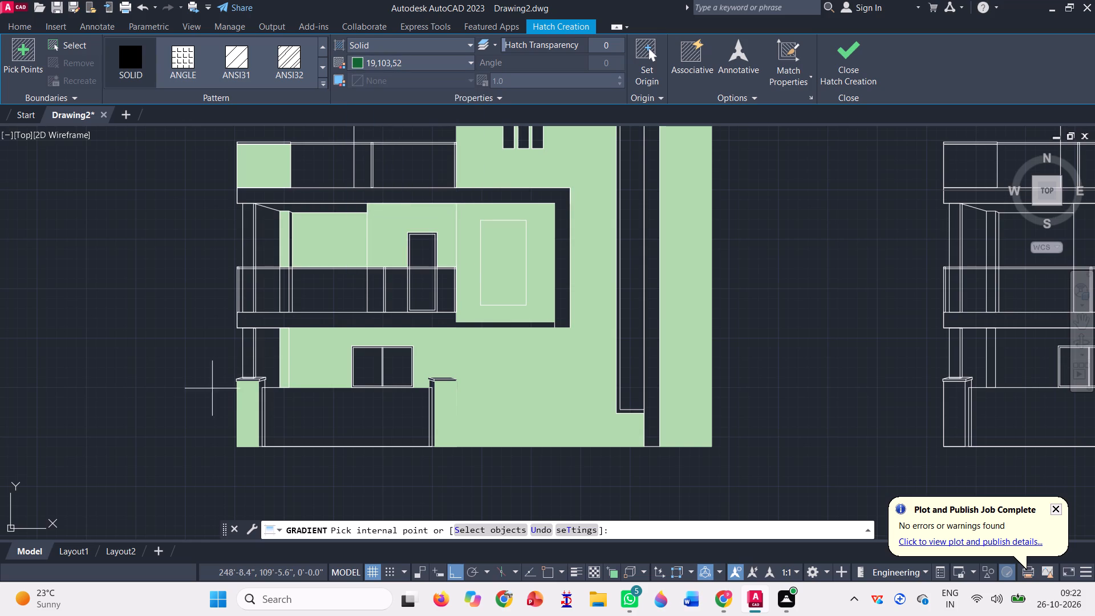
scroll(225, 411, up, 3)
scroll(355, 368, up, 3)
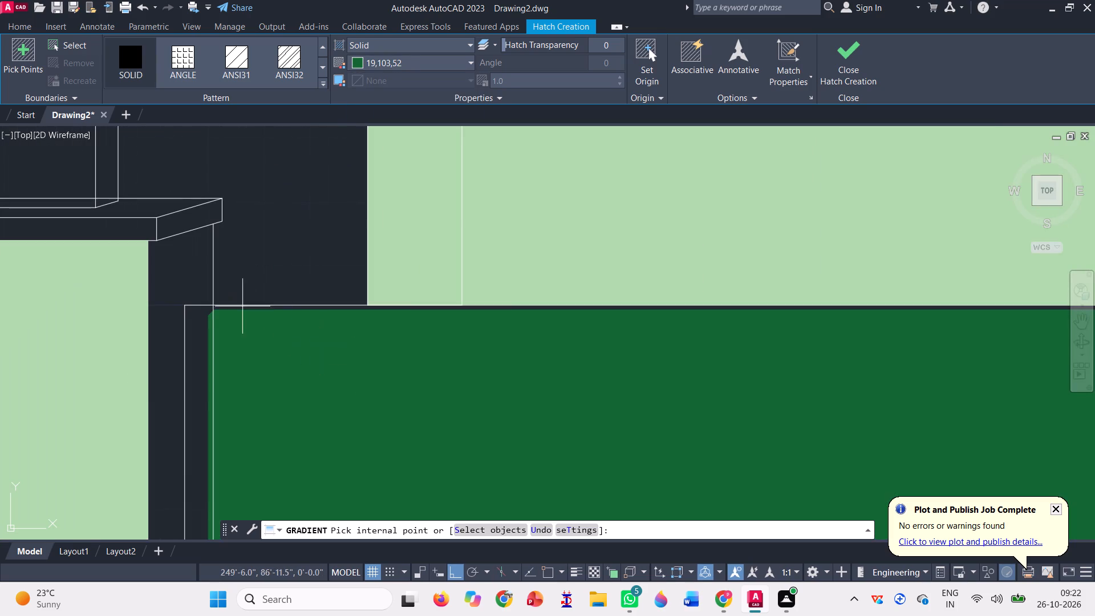
click(188, 278)
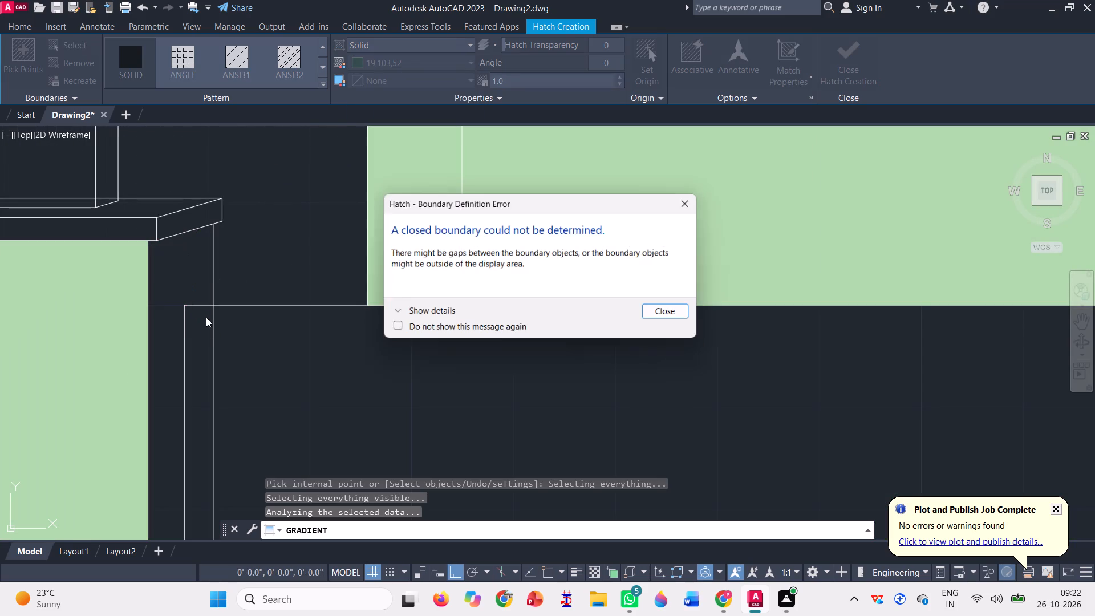
click(688, 311)
scroll(250, 343, down, 2)
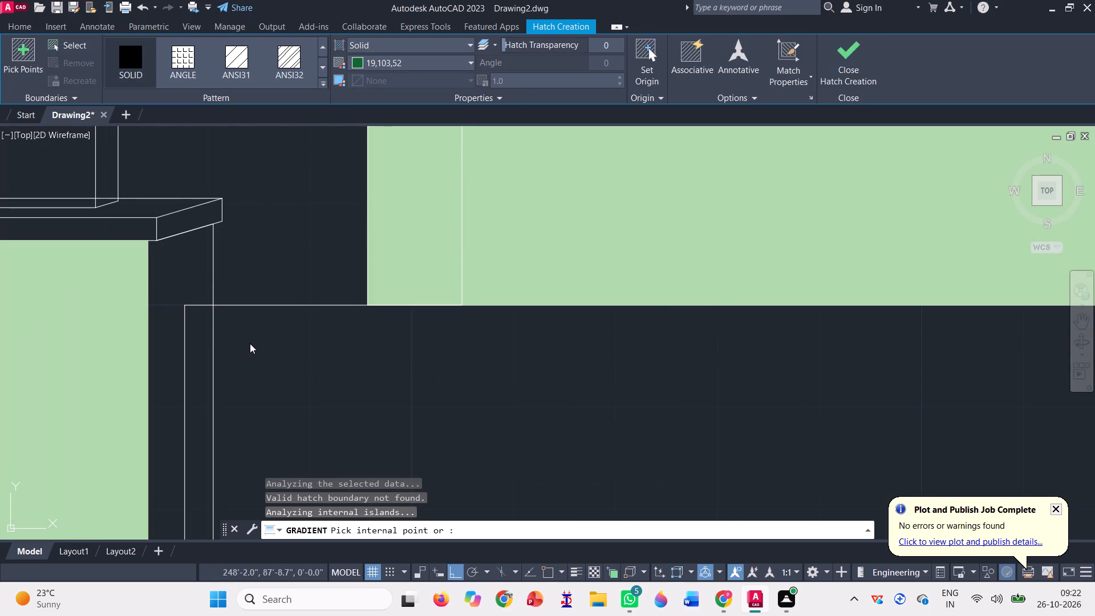
scroll(250, 343, down, 3)
click(227, 315)
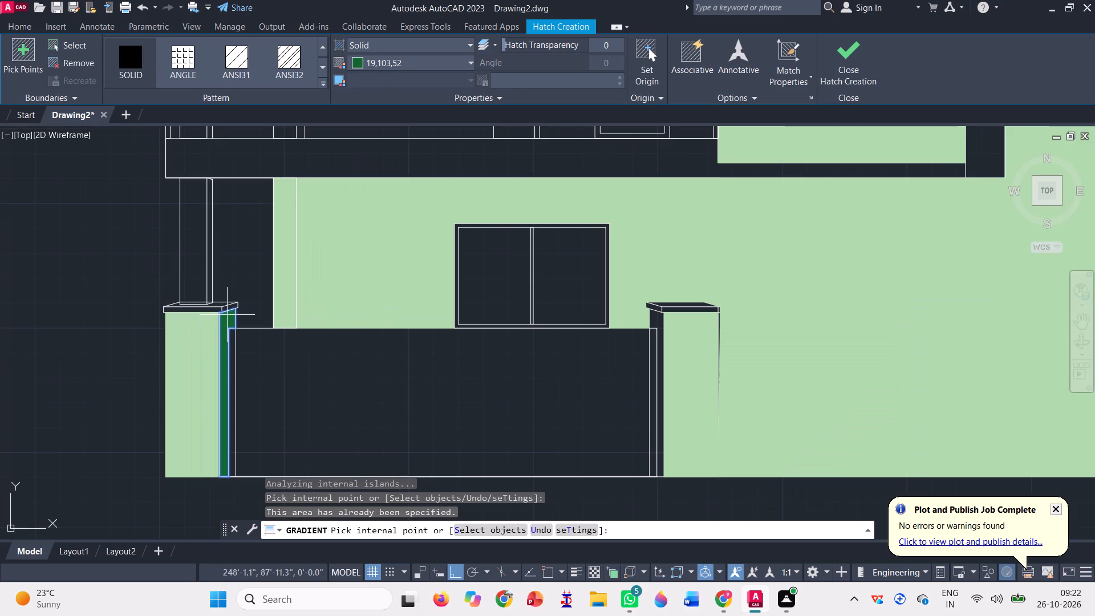
click(660, 326)
Add the narrow vertical strip beside the first-floor wall above the balcony railing to the dark green hatch and finish it.
scroll(716, 347, up, 3)
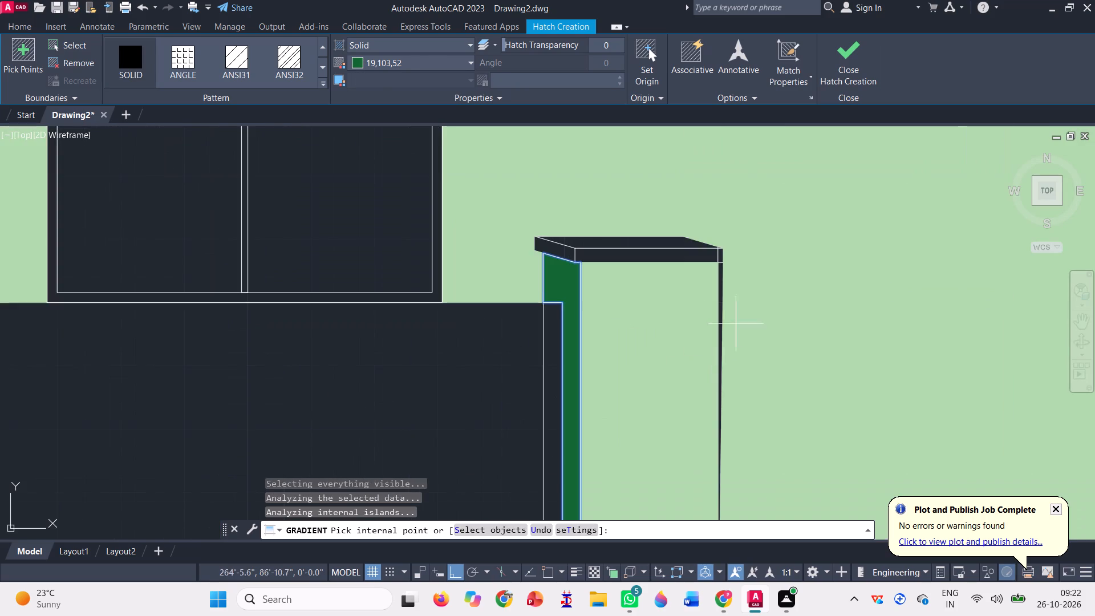
scroll(775, 286, up, 3)
scroll(567, 320, down, 4)
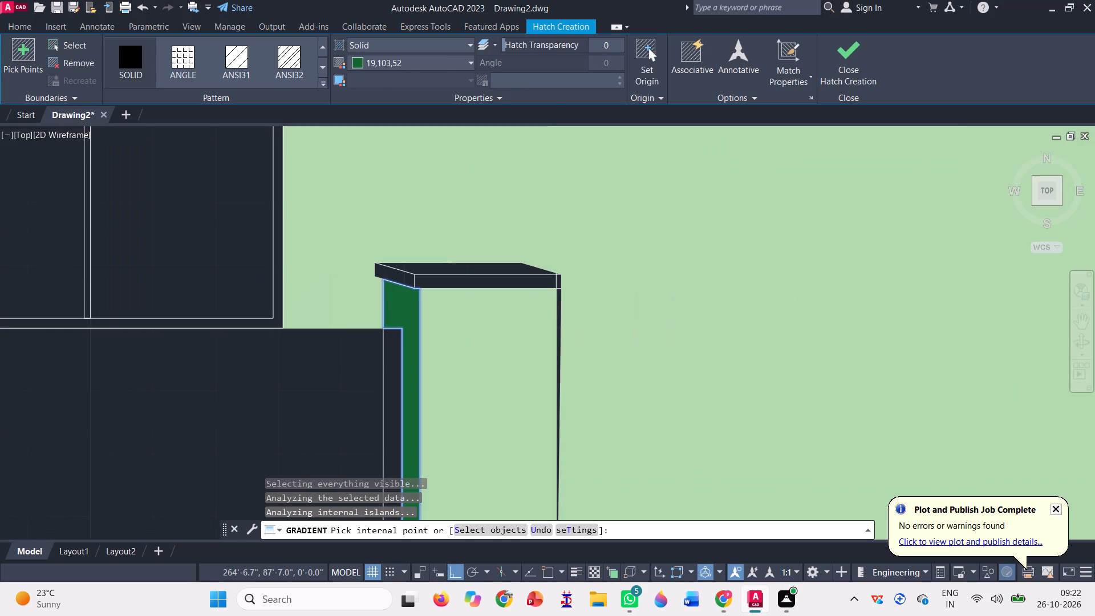
scroll(530, 356, down, 1)
scroll(314, 429, down, 3)
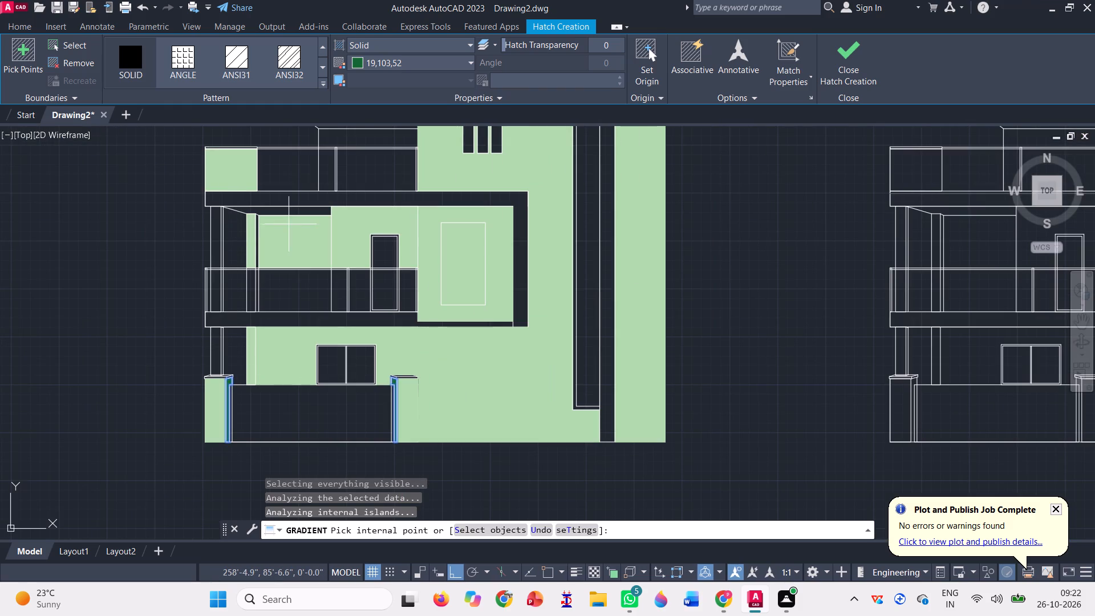
scroll(278, 229, up, 3)
scroll(234, 246, up, 4)
click(136, 270)
scroll(168, 303, down, 4)
scroll(207, 340, down, 9)
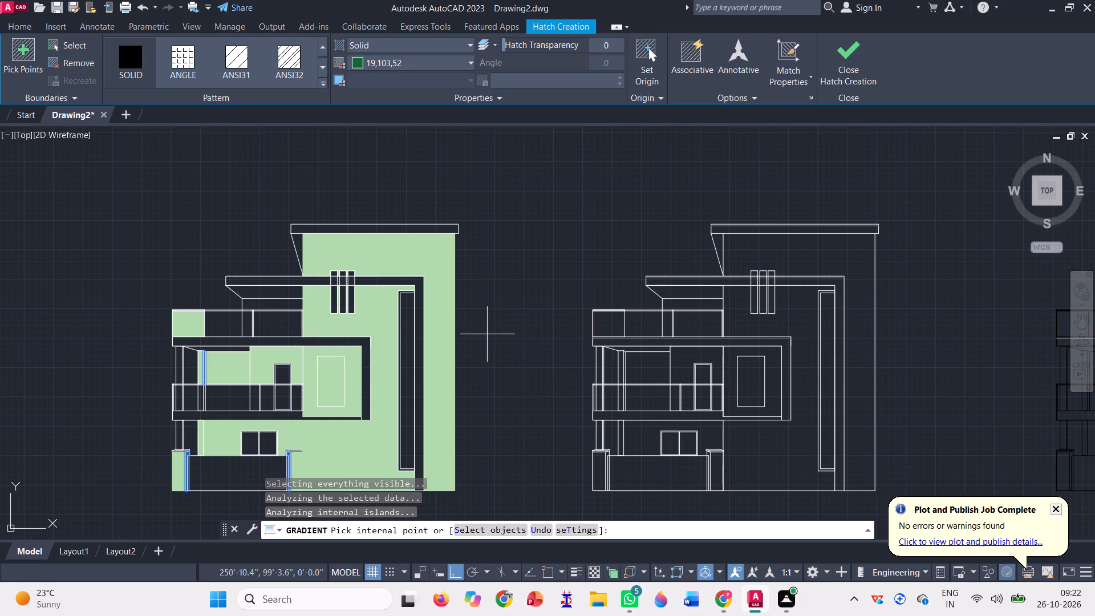
click(836, 60)
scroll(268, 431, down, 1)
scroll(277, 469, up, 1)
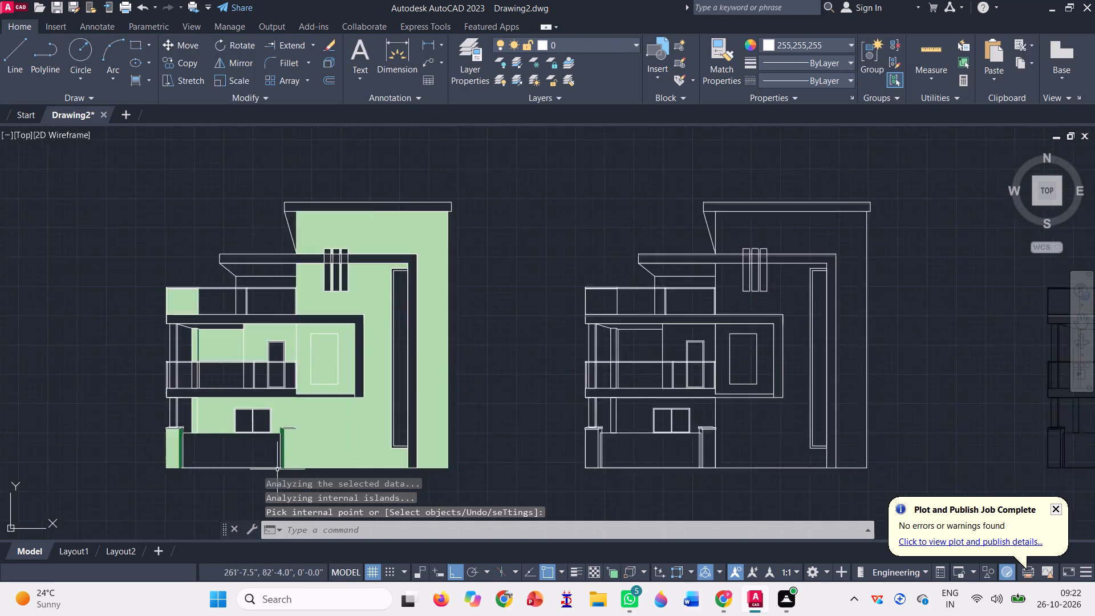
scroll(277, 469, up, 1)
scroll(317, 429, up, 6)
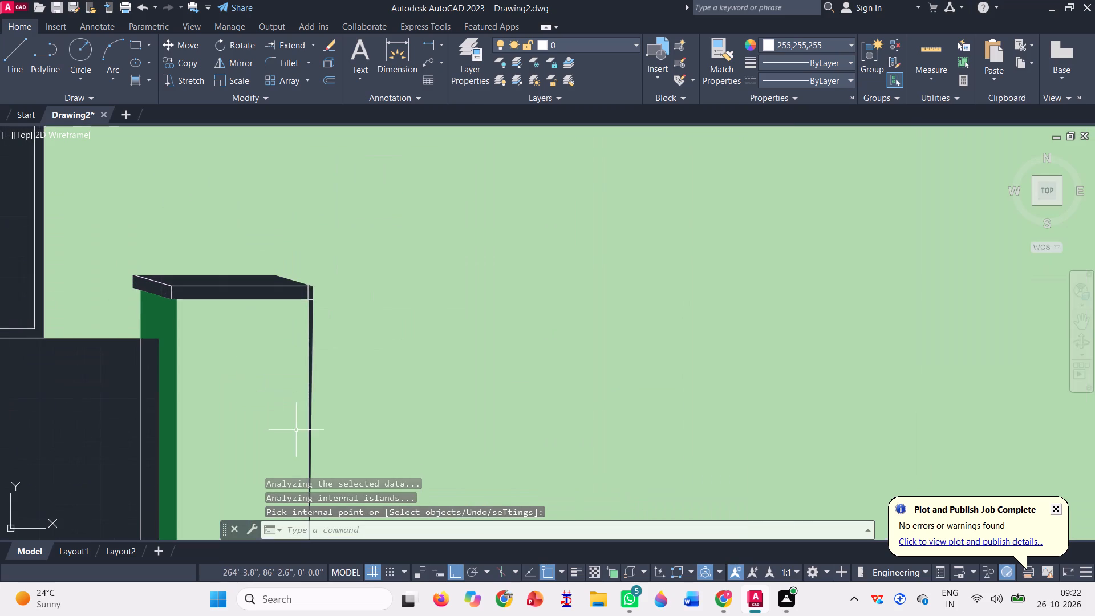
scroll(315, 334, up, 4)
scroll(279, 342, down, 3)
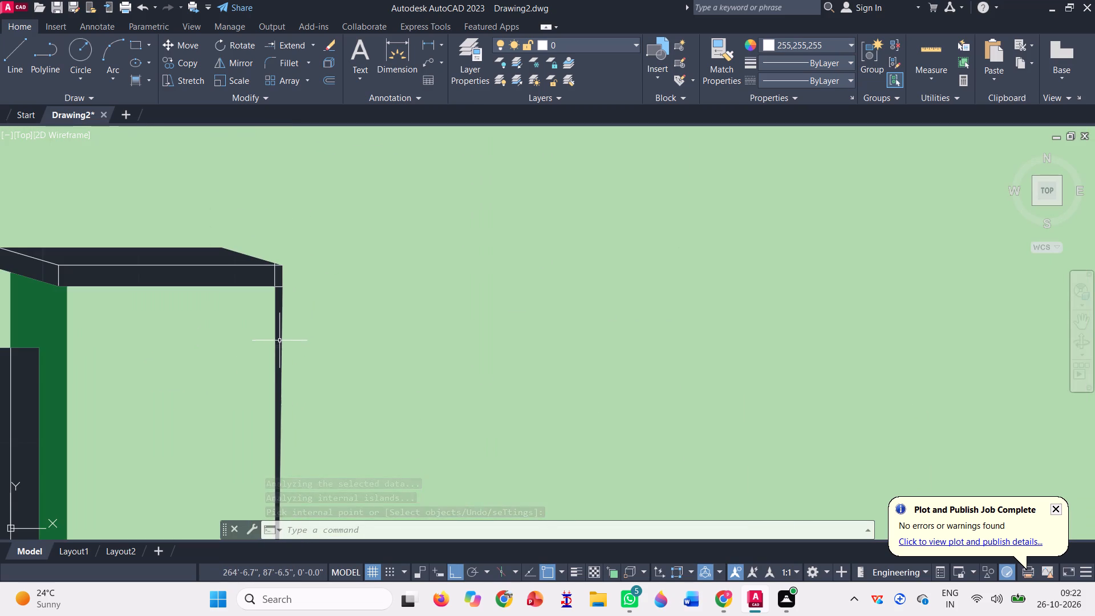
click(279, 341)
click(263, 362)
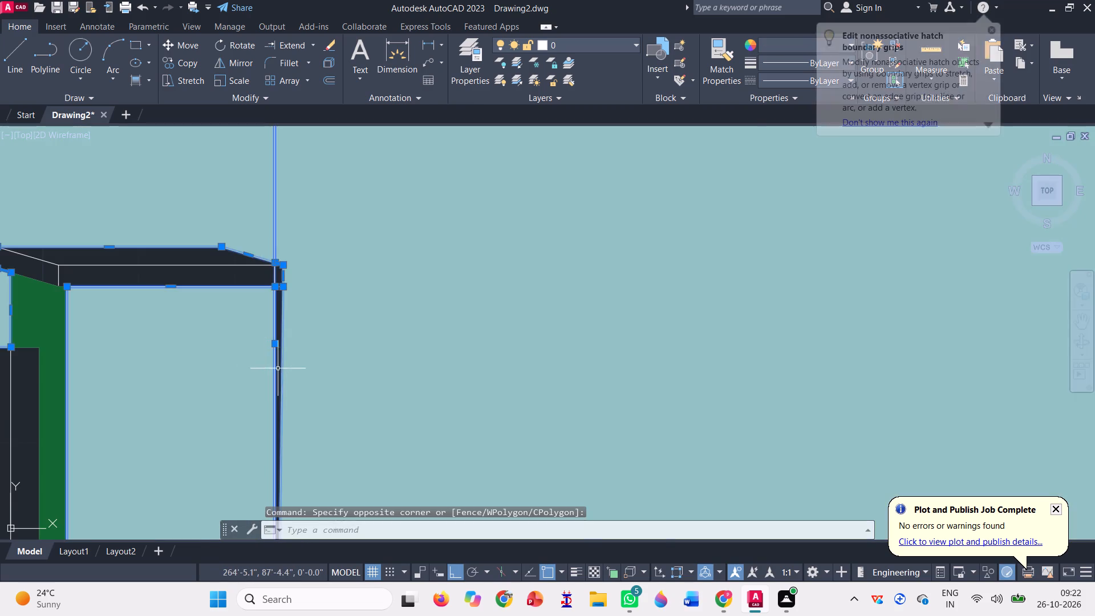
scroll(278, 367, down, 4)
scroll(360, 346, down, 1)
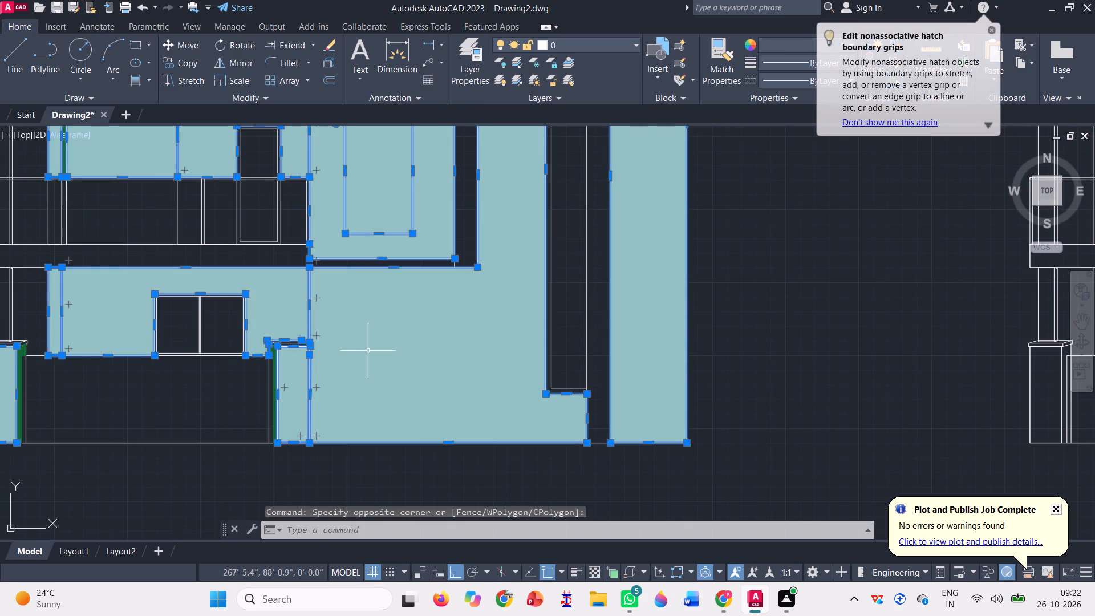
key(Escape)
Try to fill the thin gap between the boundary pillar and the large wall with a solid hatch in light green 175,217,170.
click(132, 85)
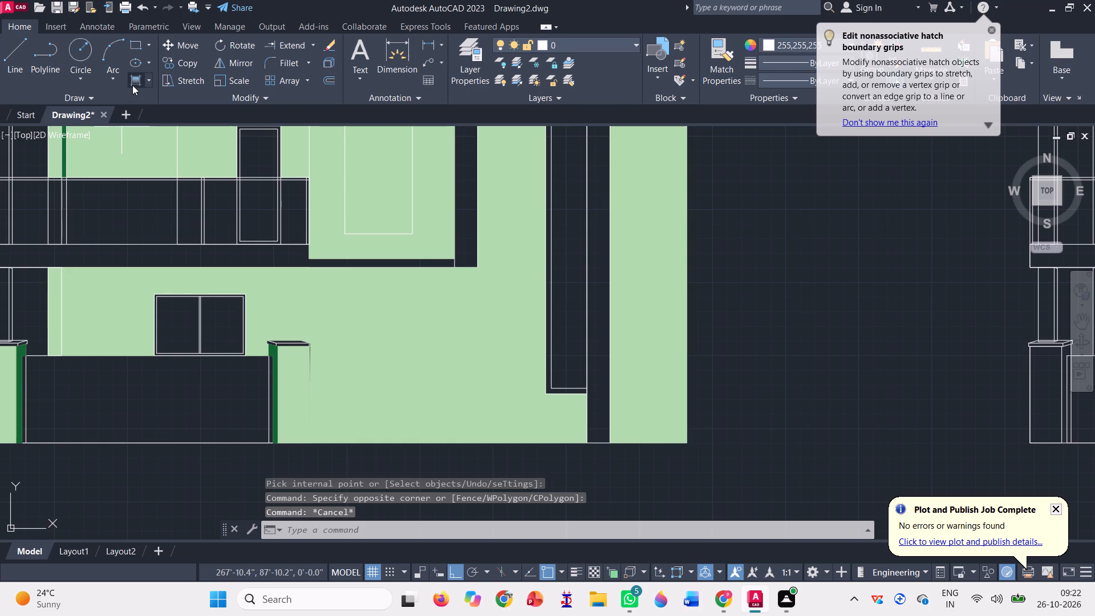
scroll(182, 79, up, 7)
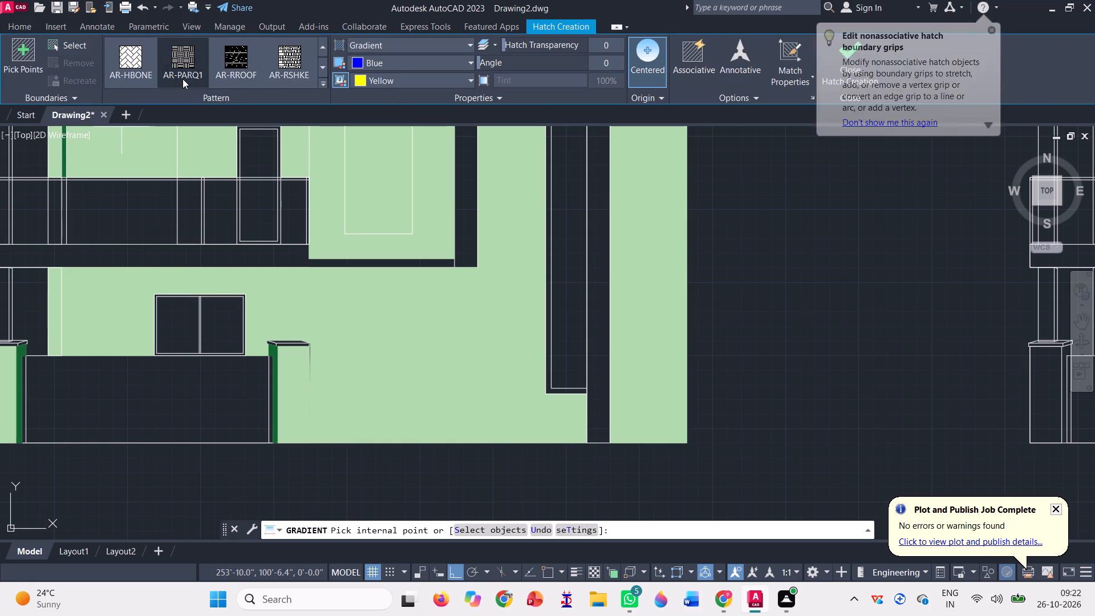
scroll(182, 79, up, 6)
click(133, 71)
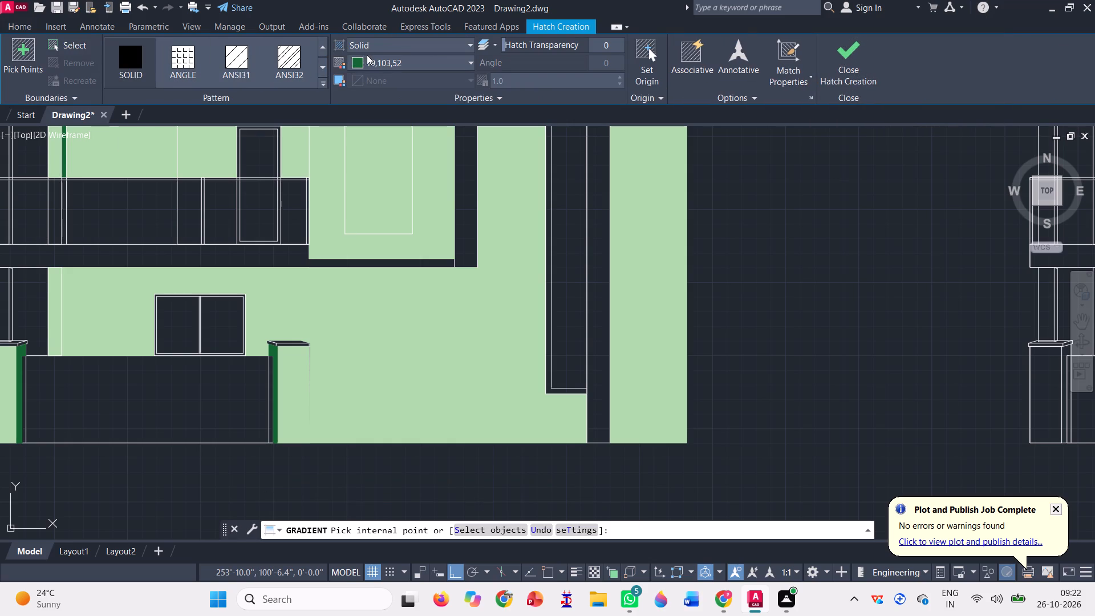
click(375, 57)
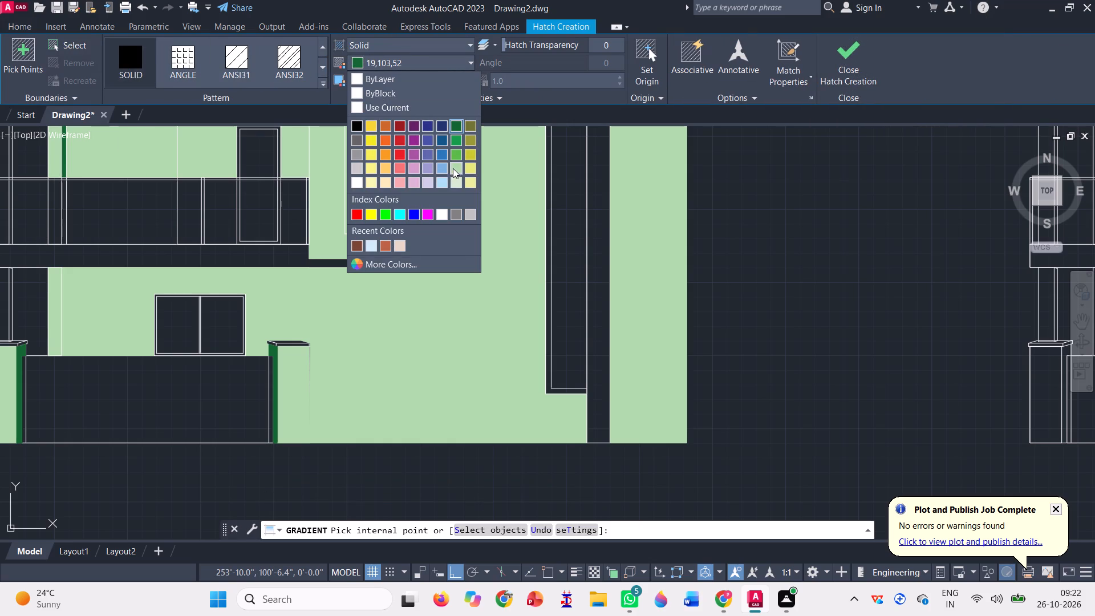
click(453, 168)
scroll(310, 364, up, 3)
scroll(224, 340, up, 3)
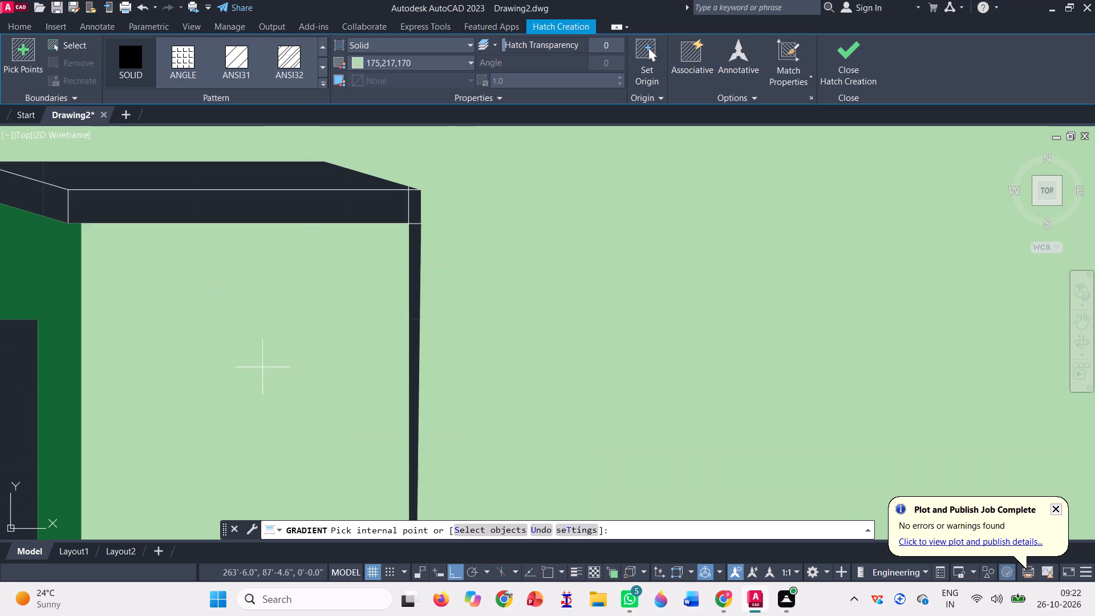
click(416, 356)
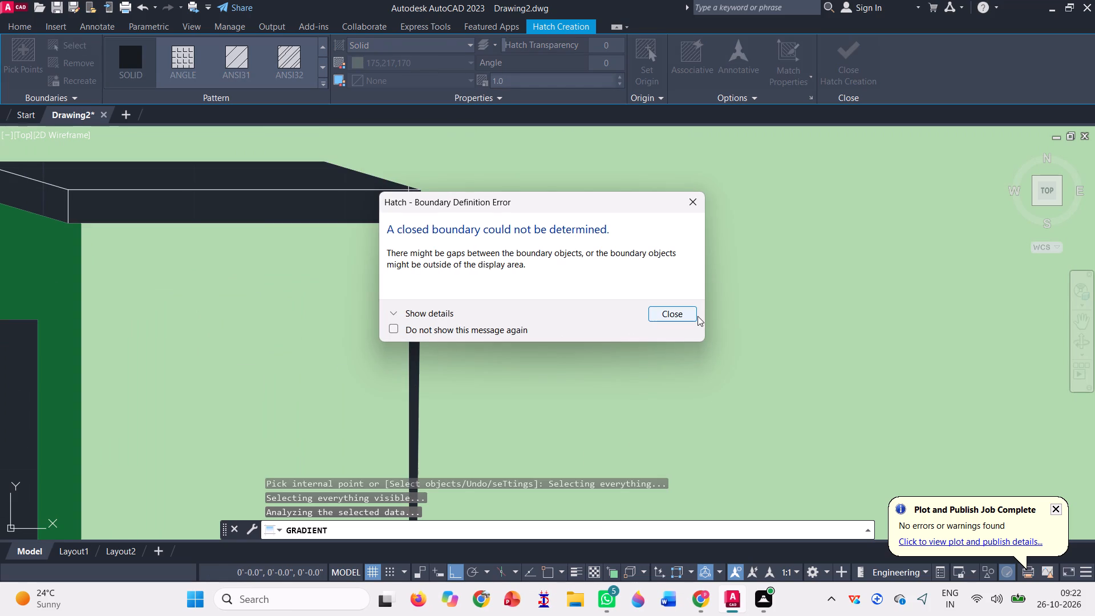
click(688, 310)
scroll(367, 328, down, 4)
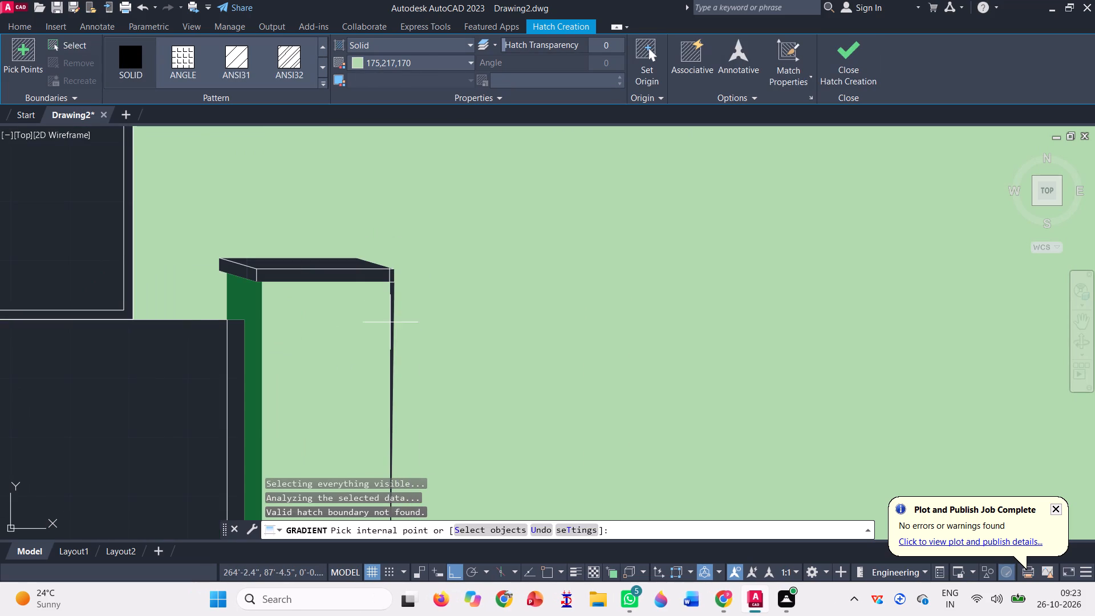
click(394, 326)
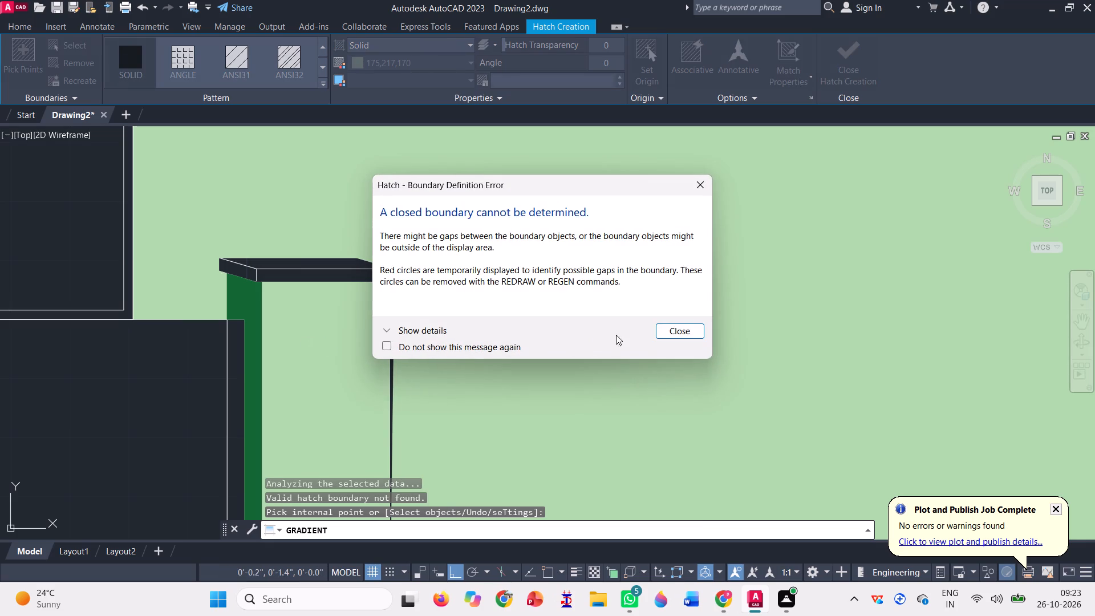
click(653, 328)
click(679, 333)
Examine the same pillar's outer edge on the second elevation and the gap on the first, and end the hatch command.
scroll(0, 314, down, 3)
scroll(136, 311, down, 2)
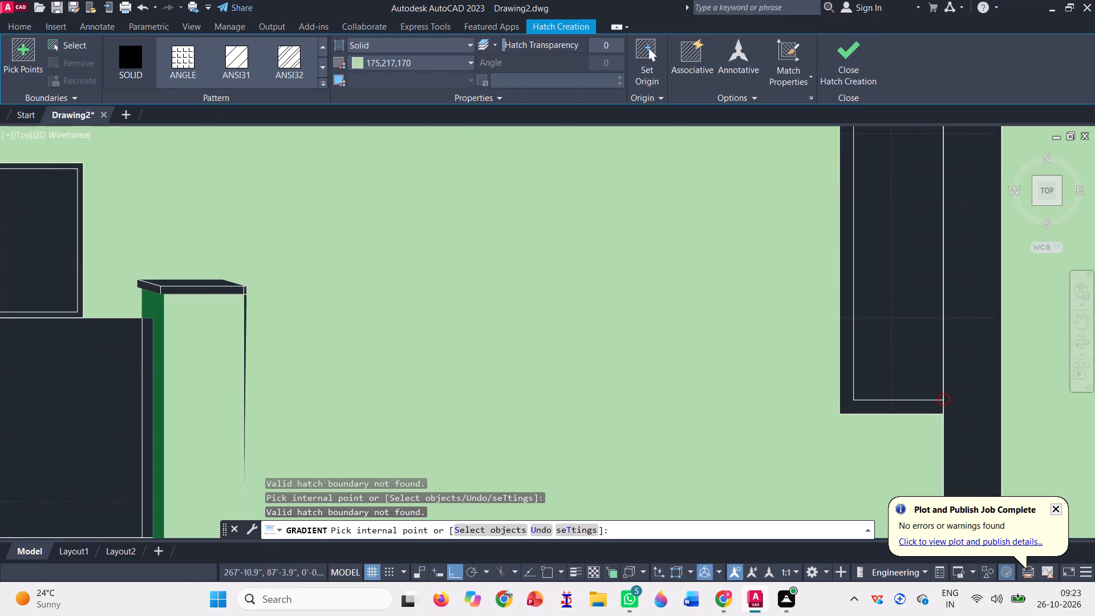
scroll(234, 316, down, 2)
scroll(850, 321, up, 1)
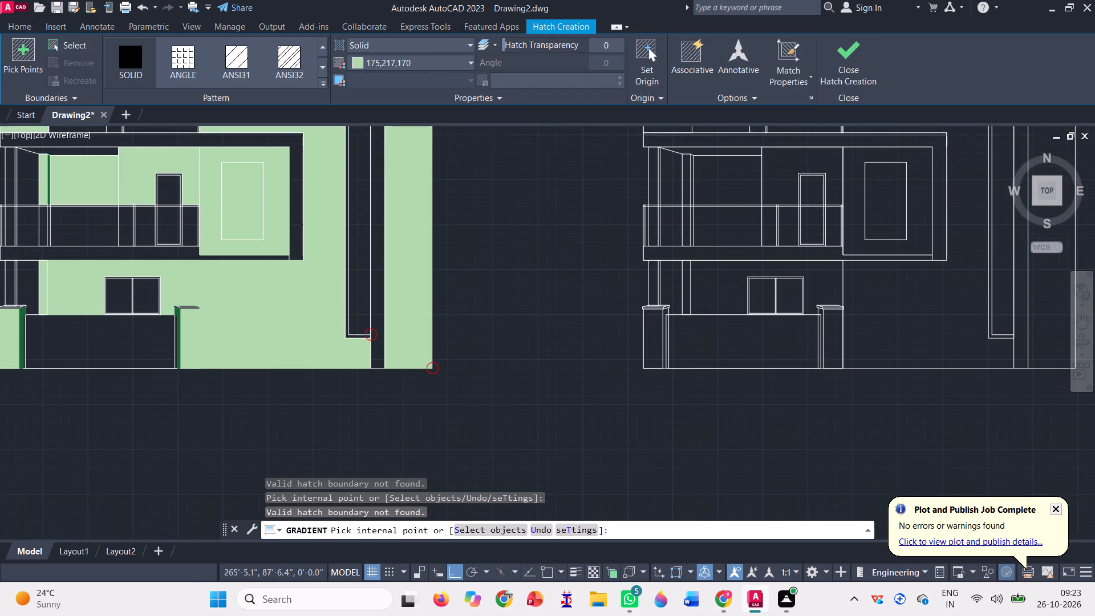
scroll(850, 321, up, 4)
scroll(748, 314, down, 3)
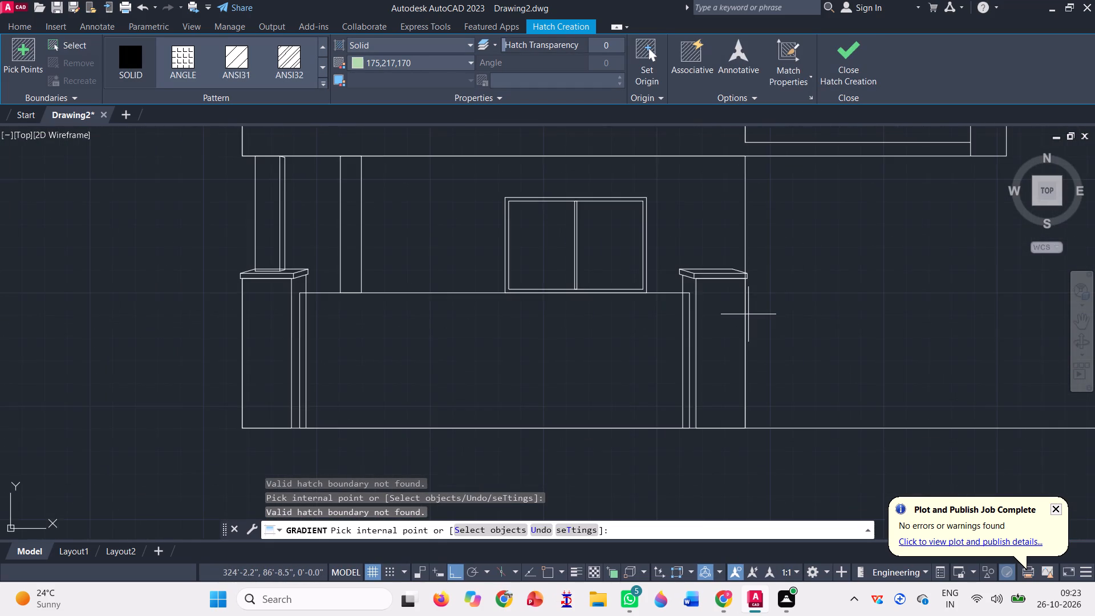
scroll(748, 314, up, 5)
scroll(716, 321, down, 5)
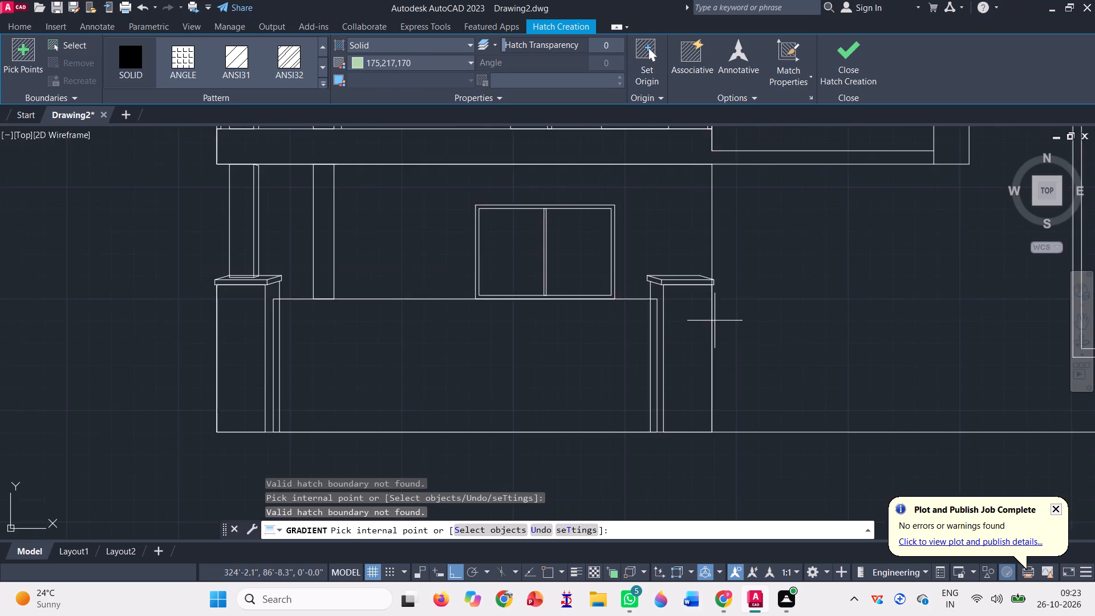
scroll(715, 321, down, 3)
scroll(298, 318, up, 4)
scroll(377, 312, up, 3)
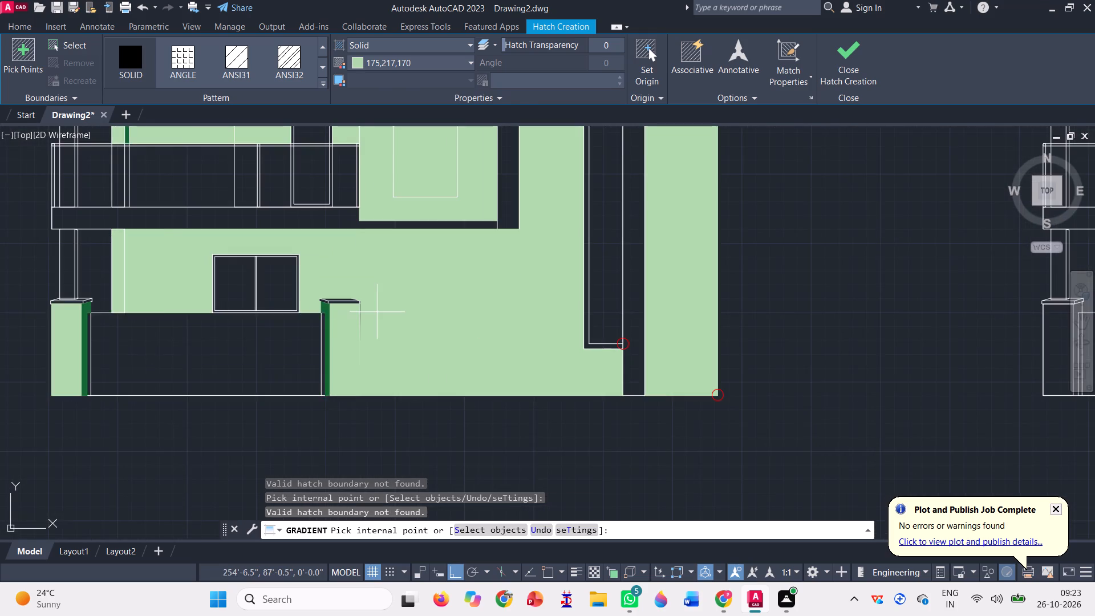
scroll(382, 308, up, 1)
scroll(246, 325, up, 4)
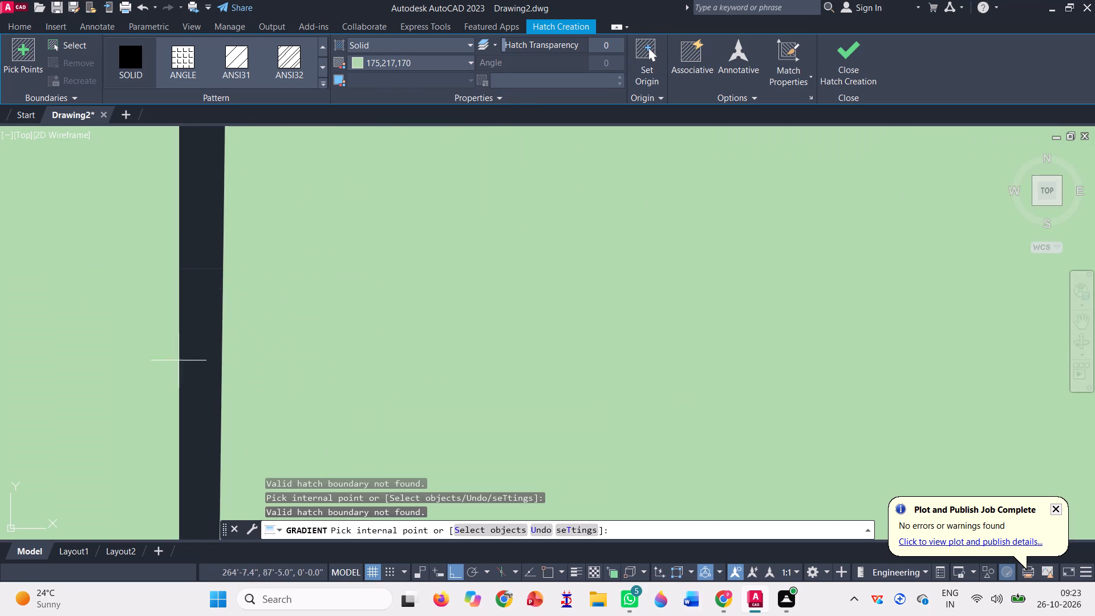
scroll(212, 342, down, 5)
scroll(287, 336, down, 4)
scroll(343, 325, down, 7)
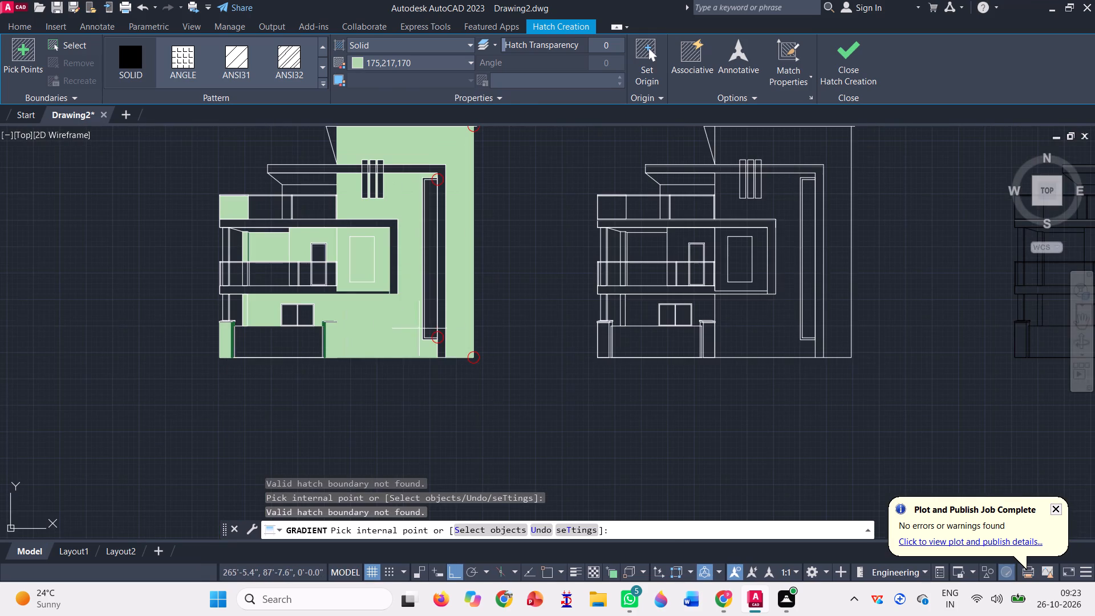
click(843, 61)
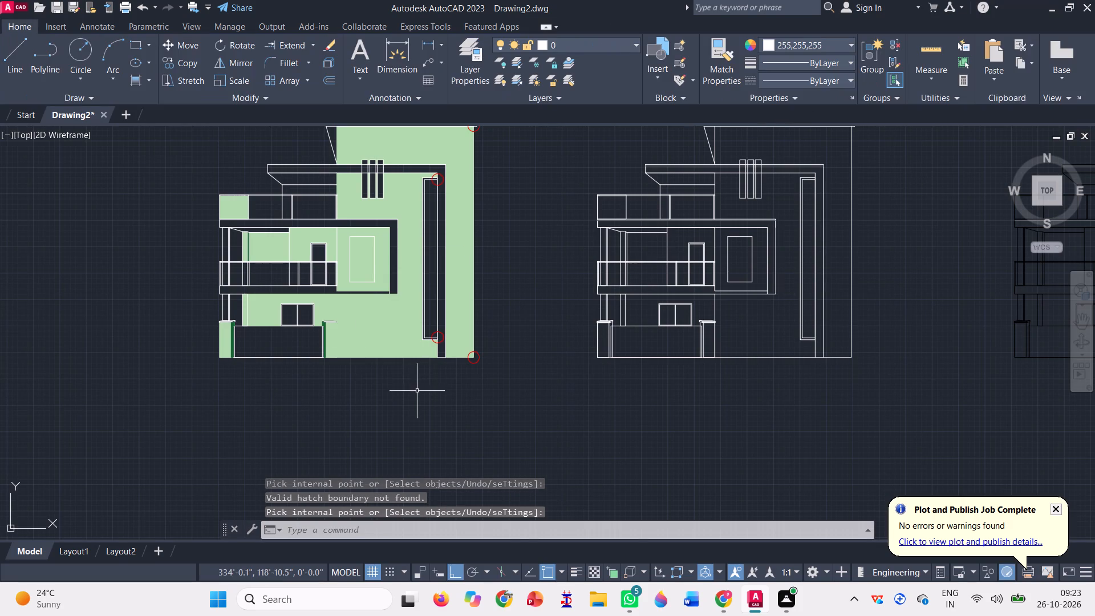
scroll(416, 392, down, 1)
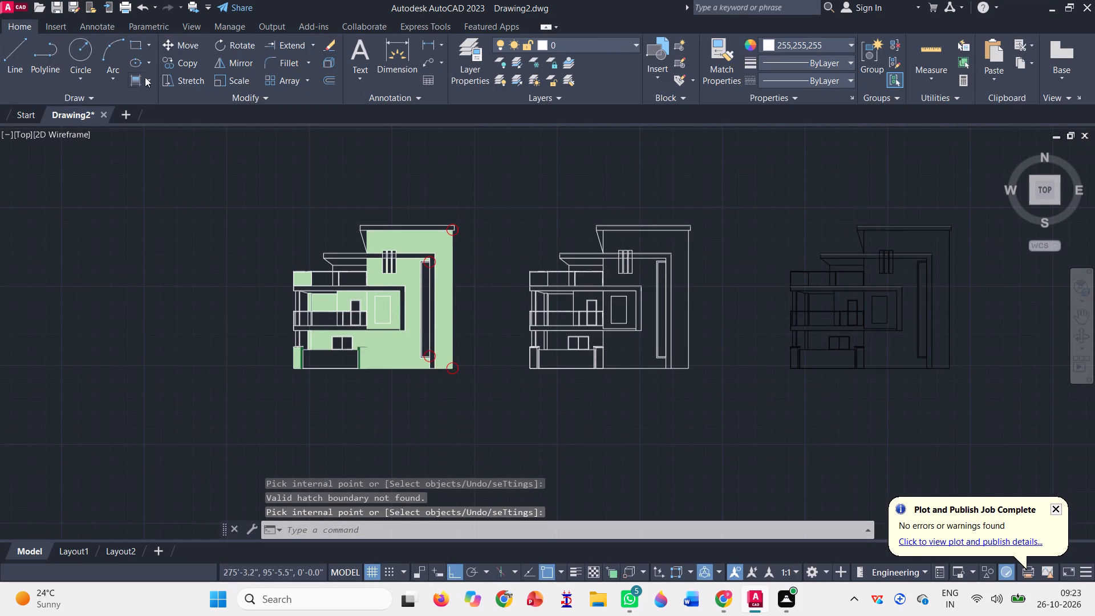
Start a solid hatch in ByLayer colour and fill the ground-floor column's front face and the balcony slab band on the first elevation.
click(140, 87)
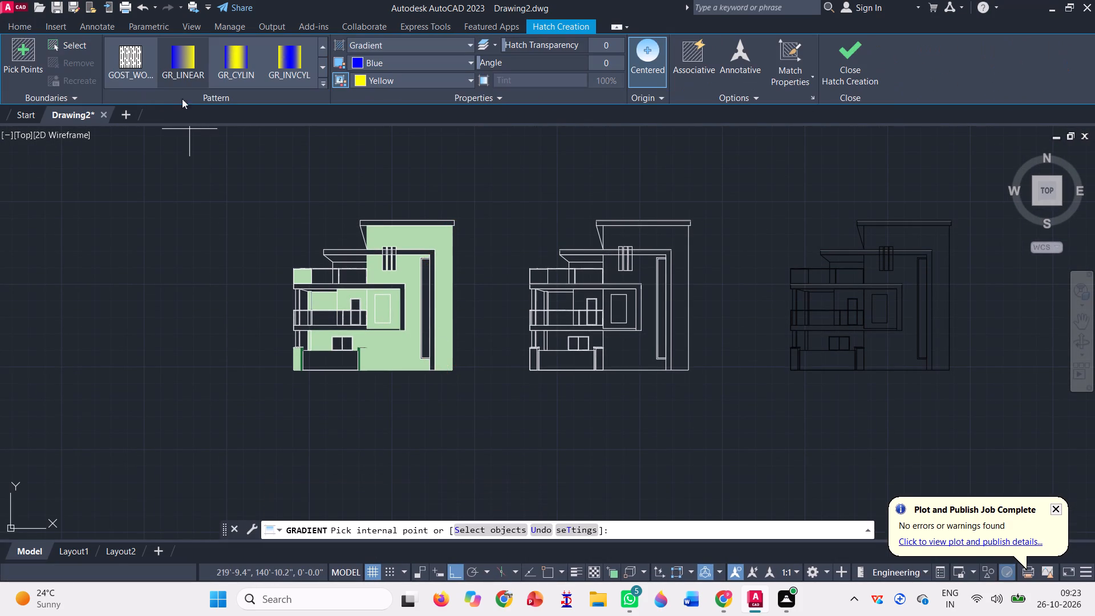
scroll(285, 59, up, 14)
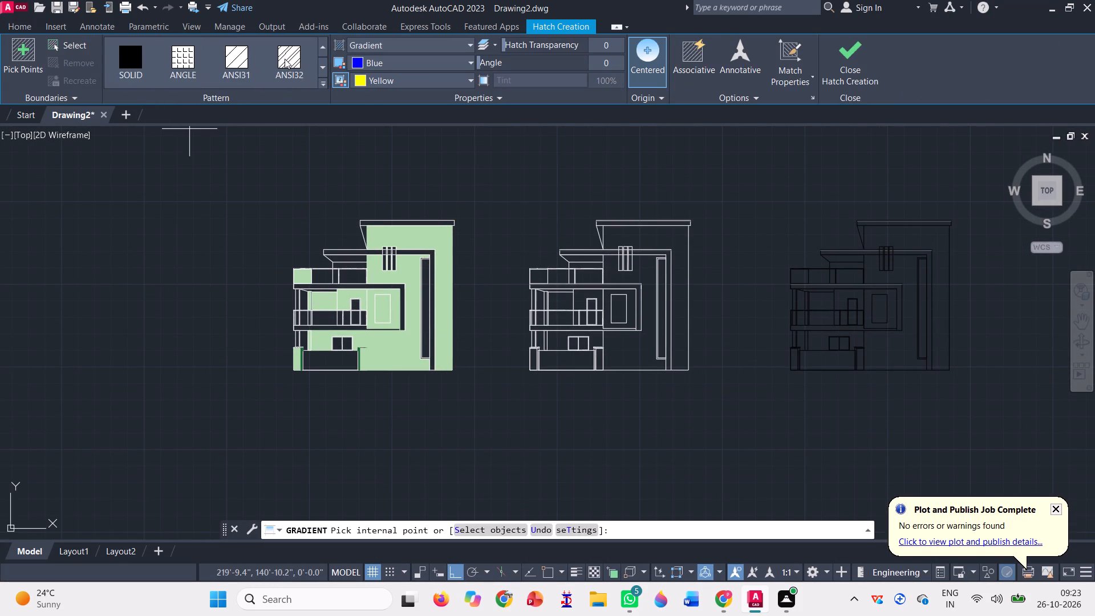
click(132, 82)
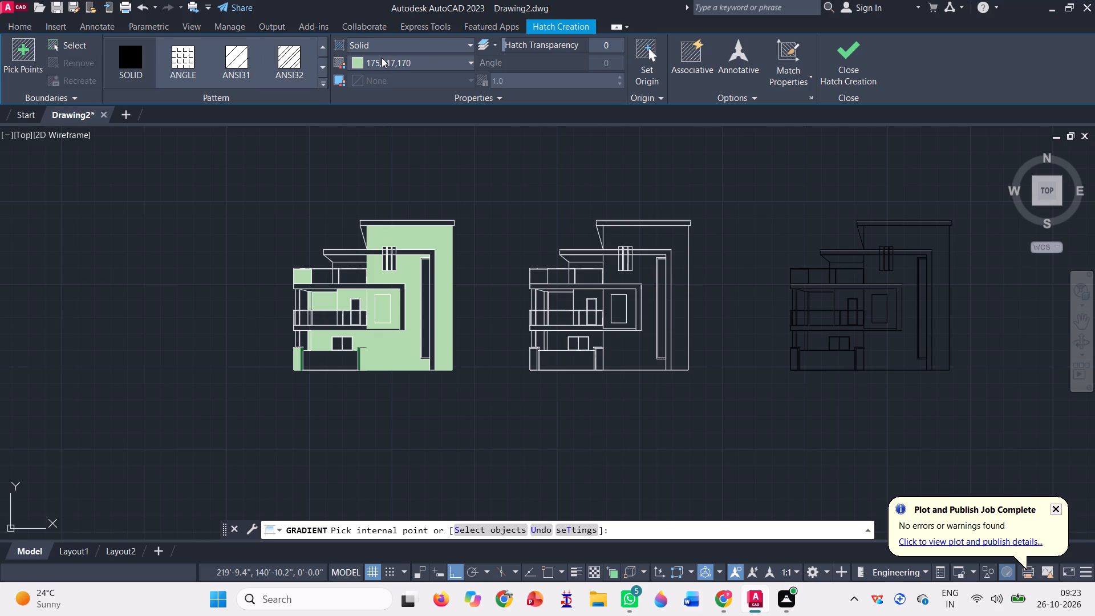
click(382, 57)
click(357, 78)
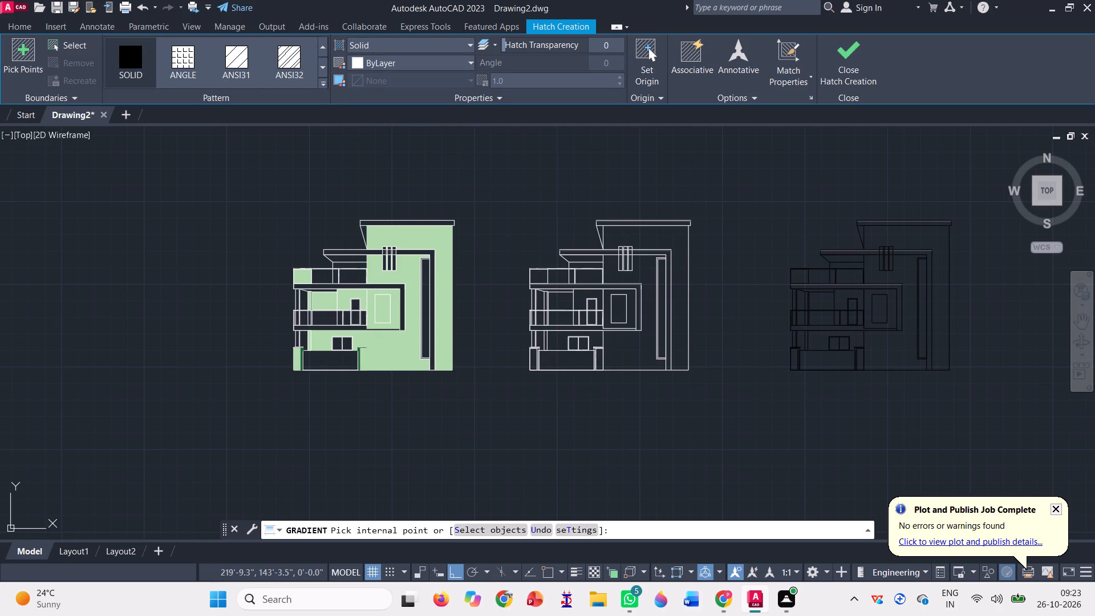
scroll(287, 359, up, 5)
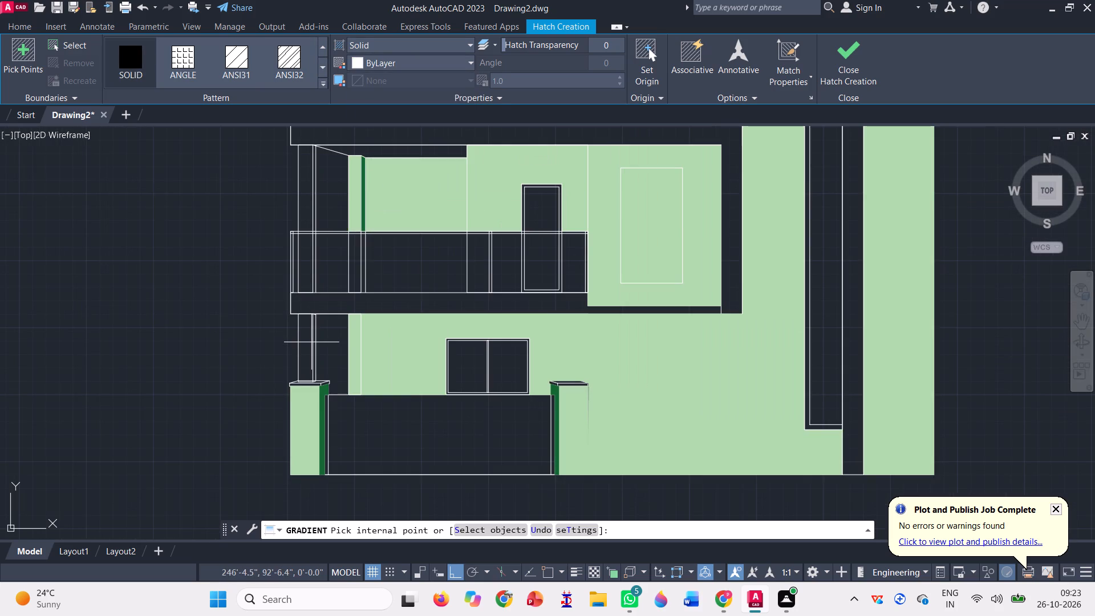
click(311, 341)
scroll(310, 358, up, 3)
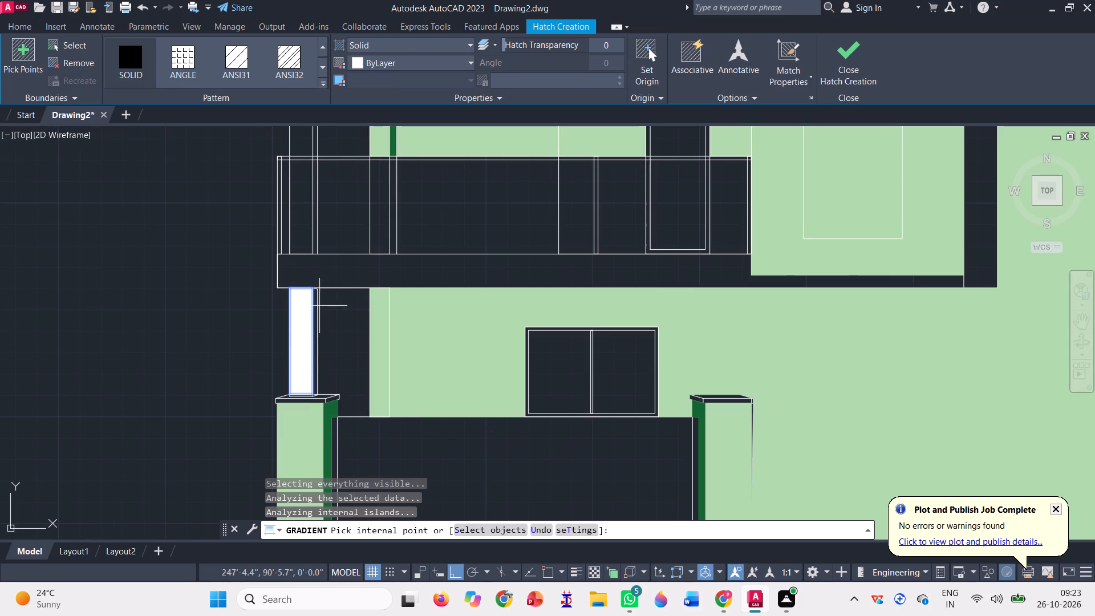
click(307, 270)
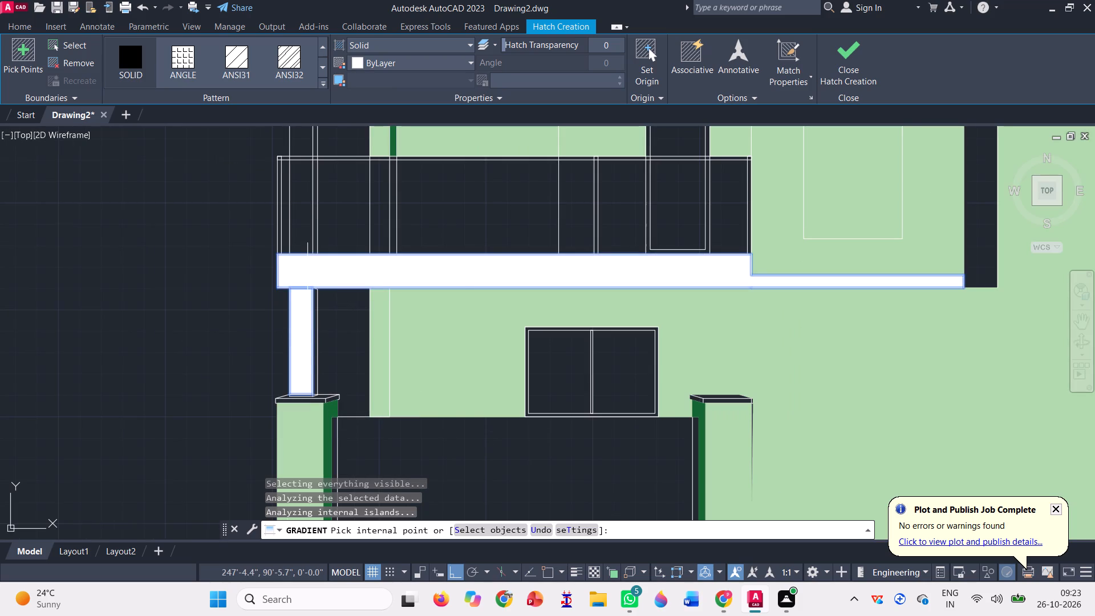
Add the frame band above and beside the first floor and both segments of the upper L-shaped band to the hatch.
scroll(314, 341, down, 1)
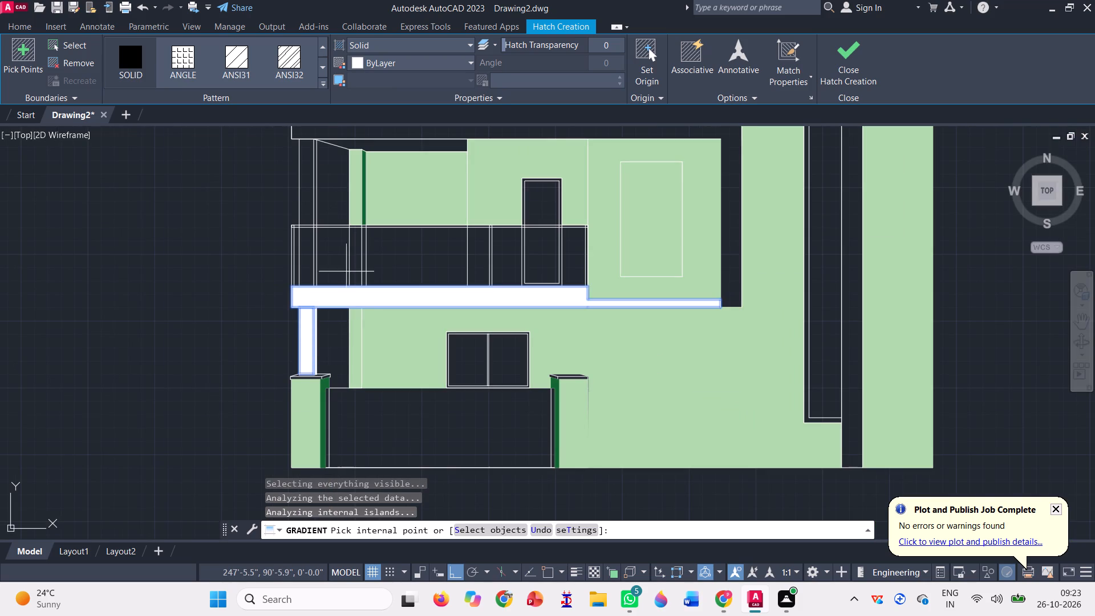
scroll(342, 306, down, 1)
scroll(377, 196, up, 2)
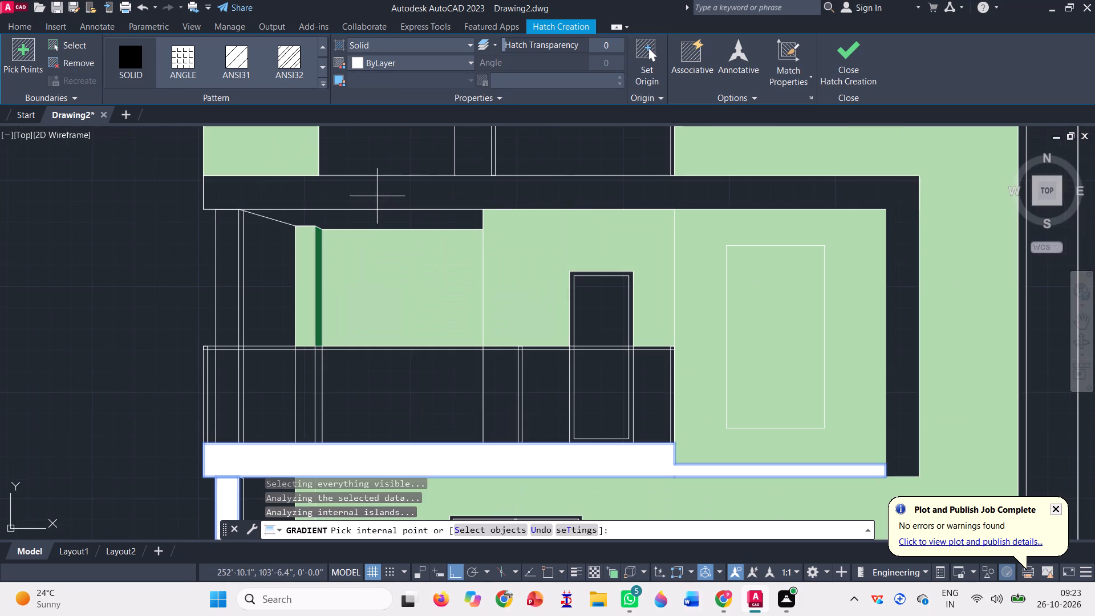
click(377, 195)
scroll(346, 306, down, 3)
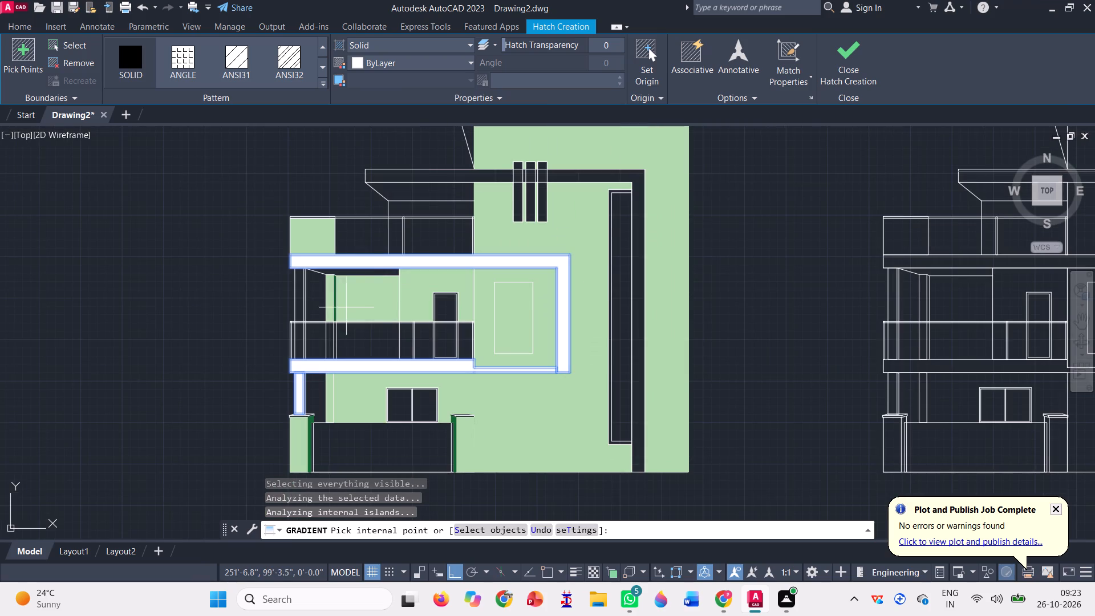
click(423, 175)
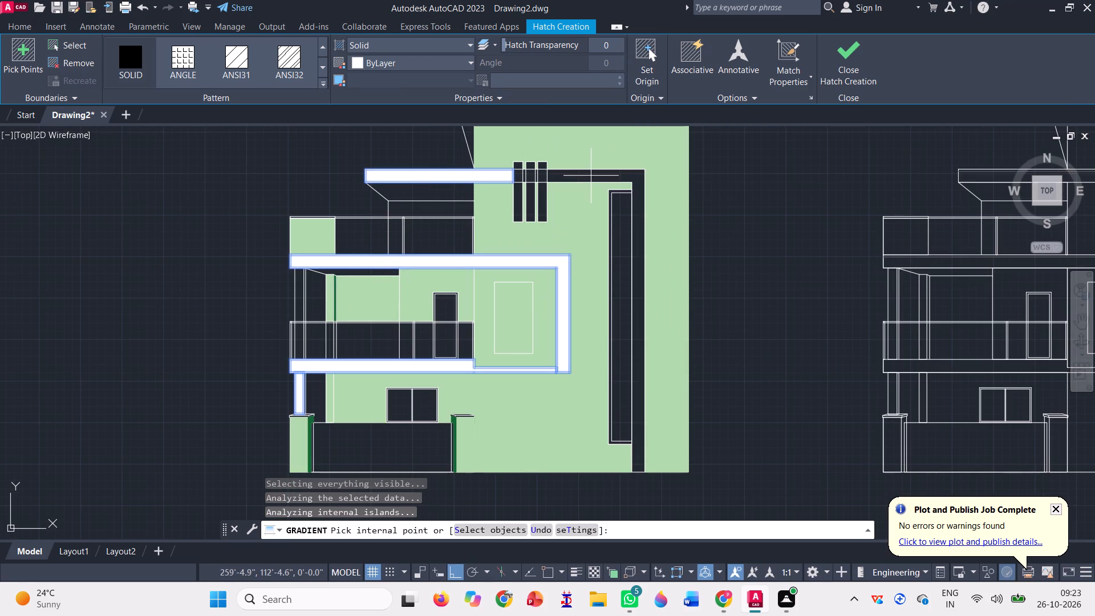
click(590, 175)
Add the narrow border around the tall vertical recess beside the upper band to the hatch.
scroll(520, 160, up, 2)
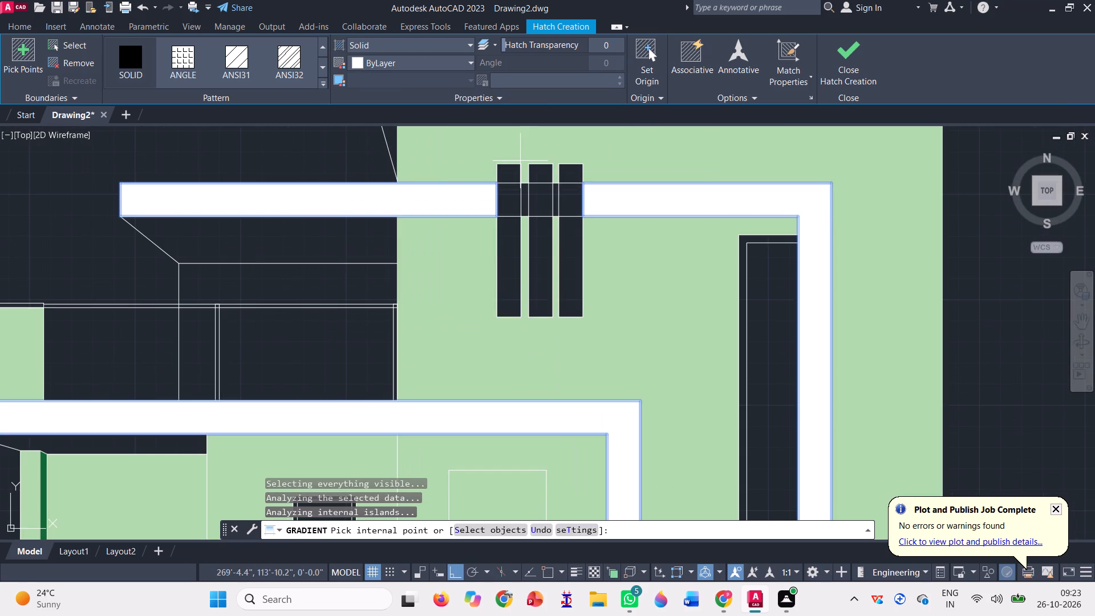
scroll(492, 232, down, 1)
scroll(437, 248, down, 1)
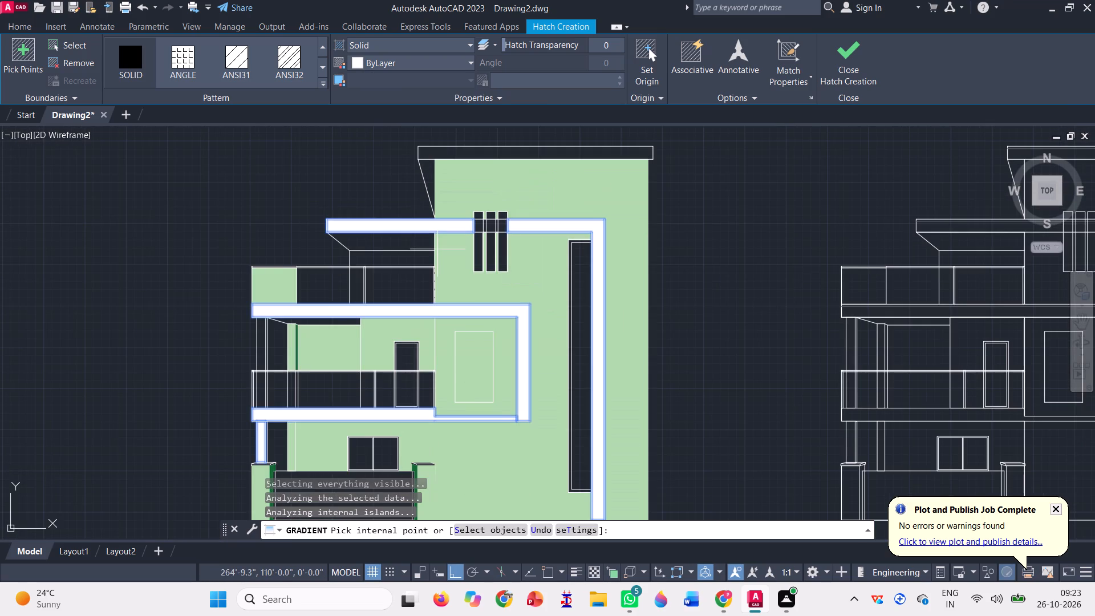
scroll(533, 249, up, 2)
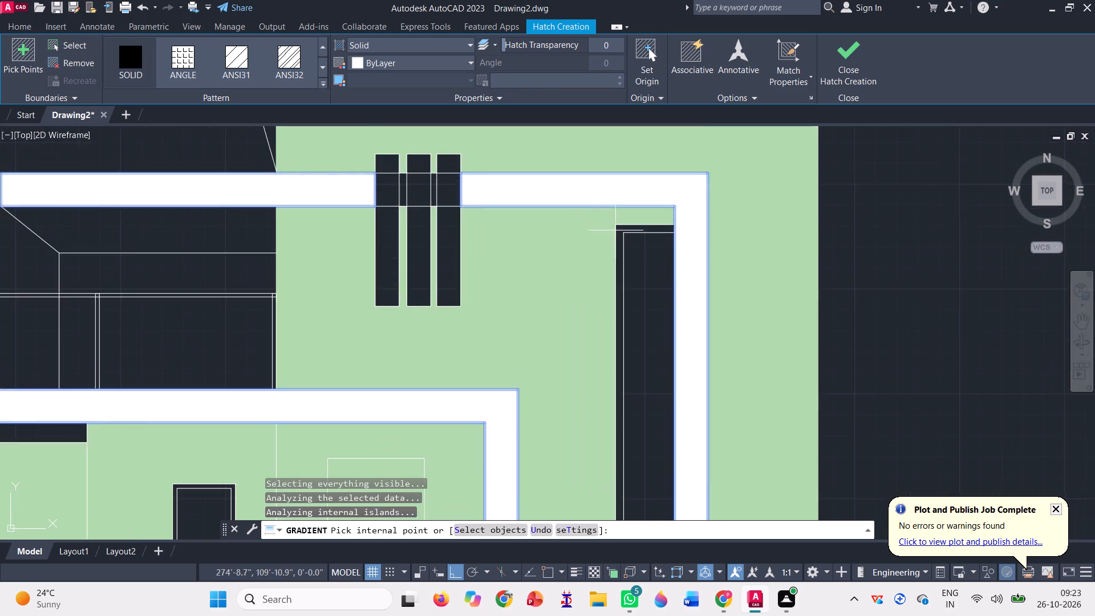
scroll(619, 226, up, 4)
click(607, 258)
scroll(545, 273, down, 6)
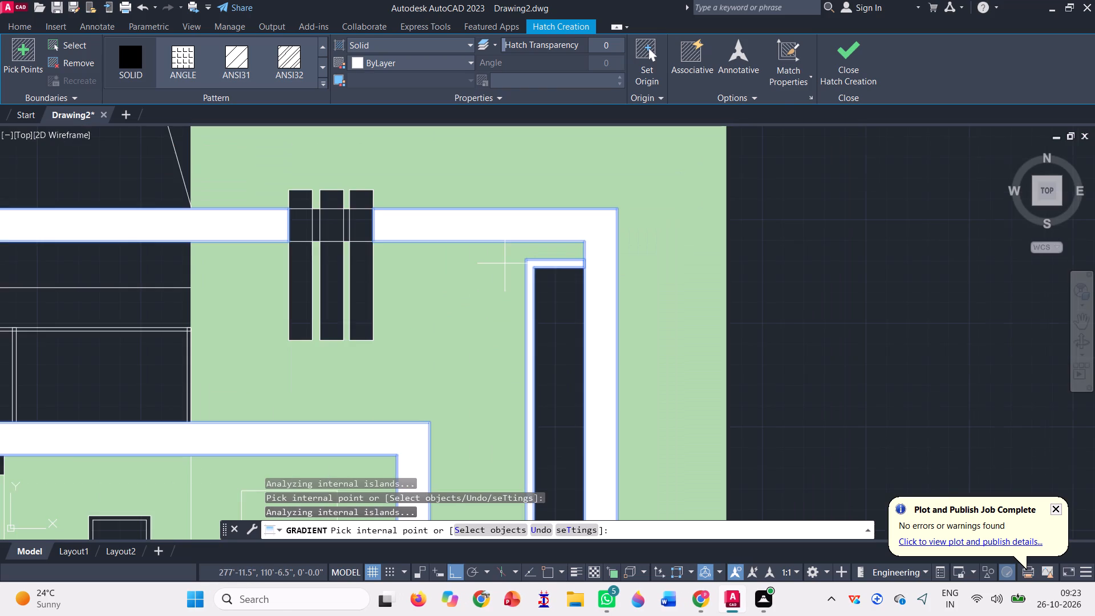
scroll(504, 263, down, 5)
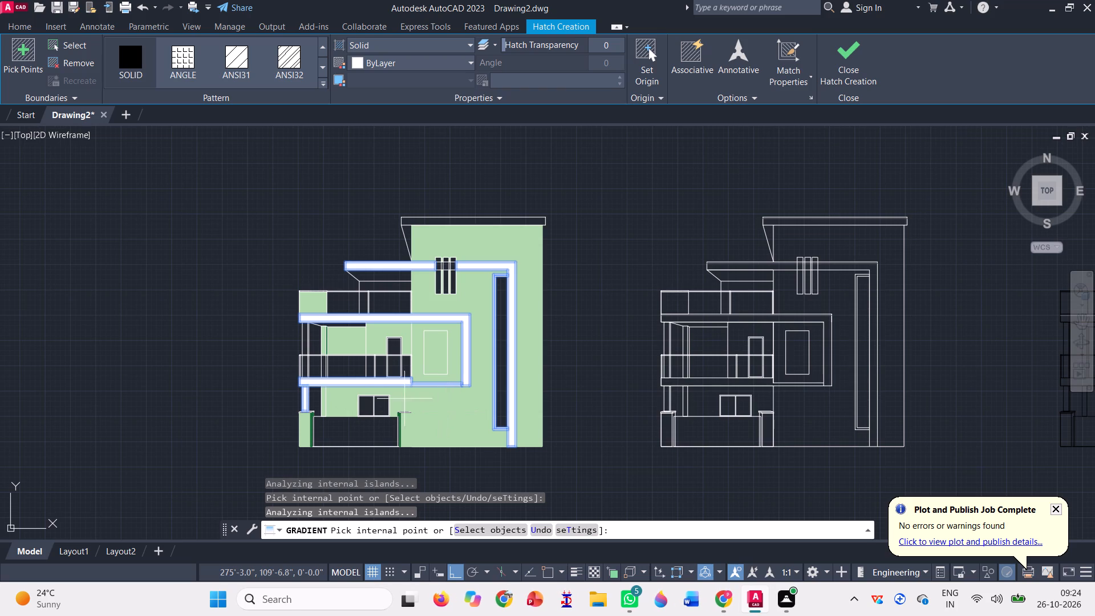
Add the top roof slab, the triangular piece beneath its overhang and the tapered underside of the upper band to the hatch.
scroll(416, 210, up, 3)
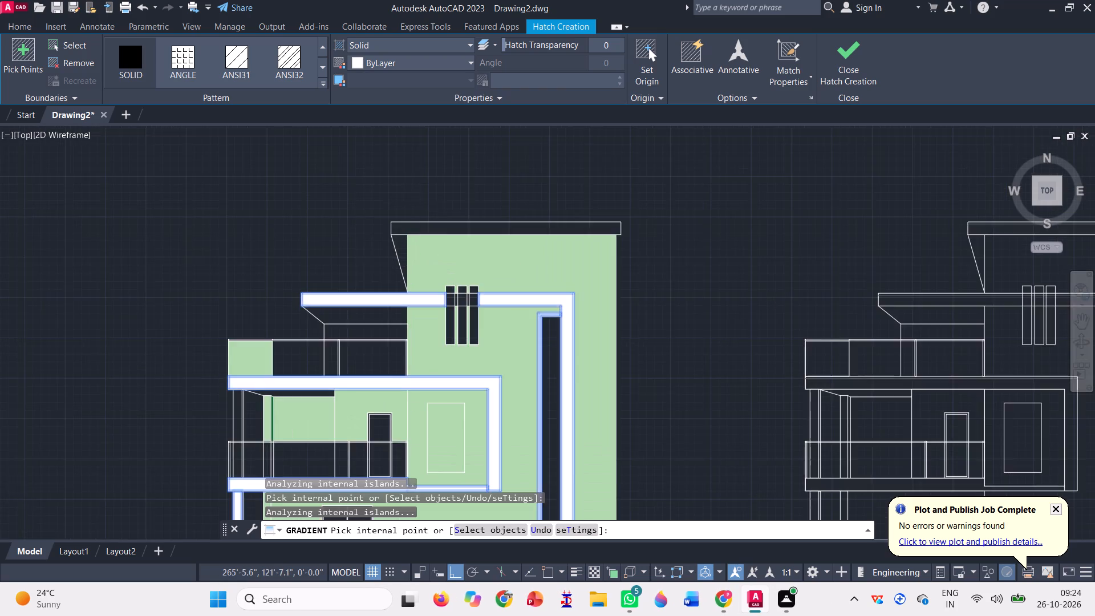
click(392, 242)
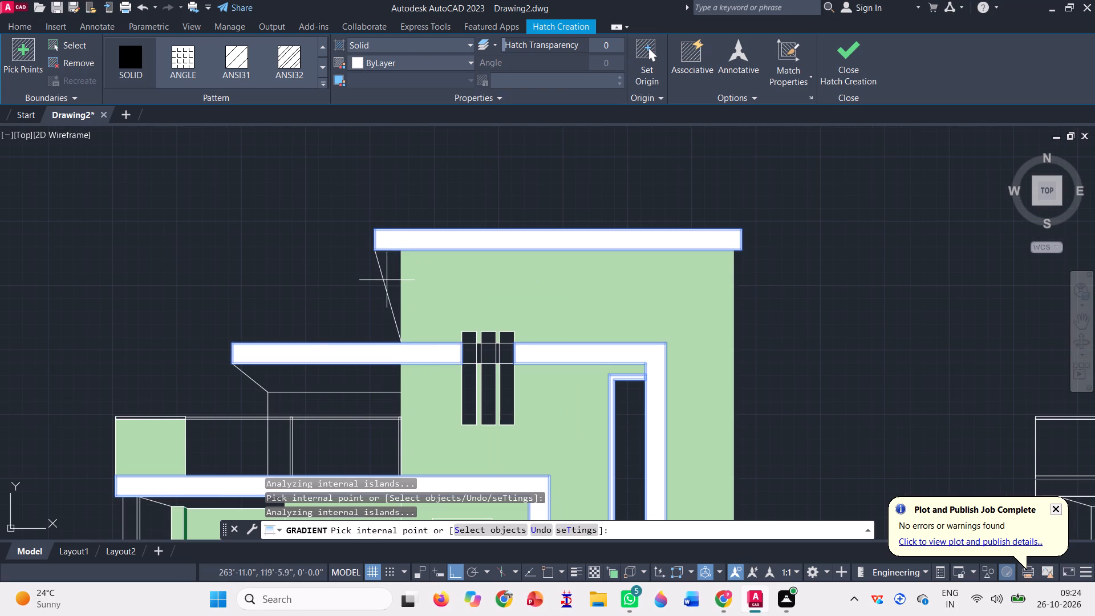
click(387, 280)
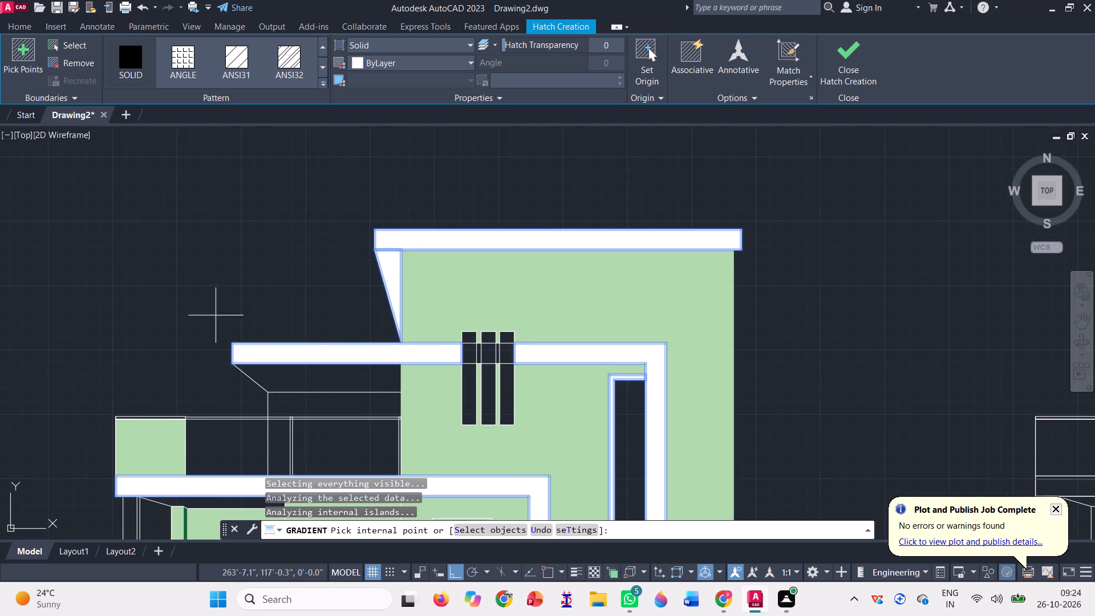
click(282, 375)
scroll(265, 298, down, 2)
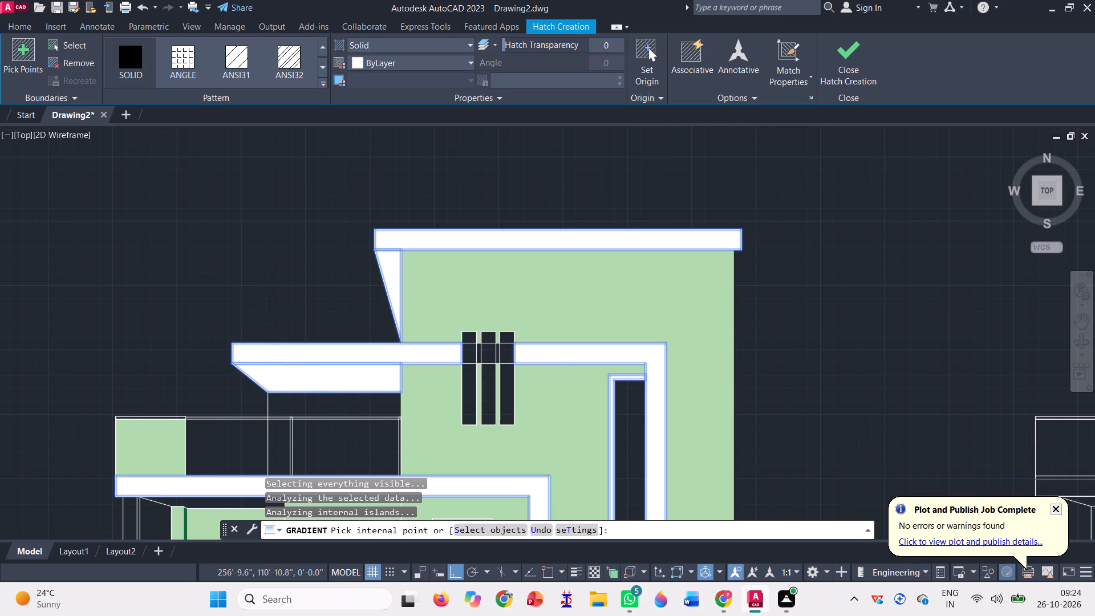
scroll(282, 273, down, 2)
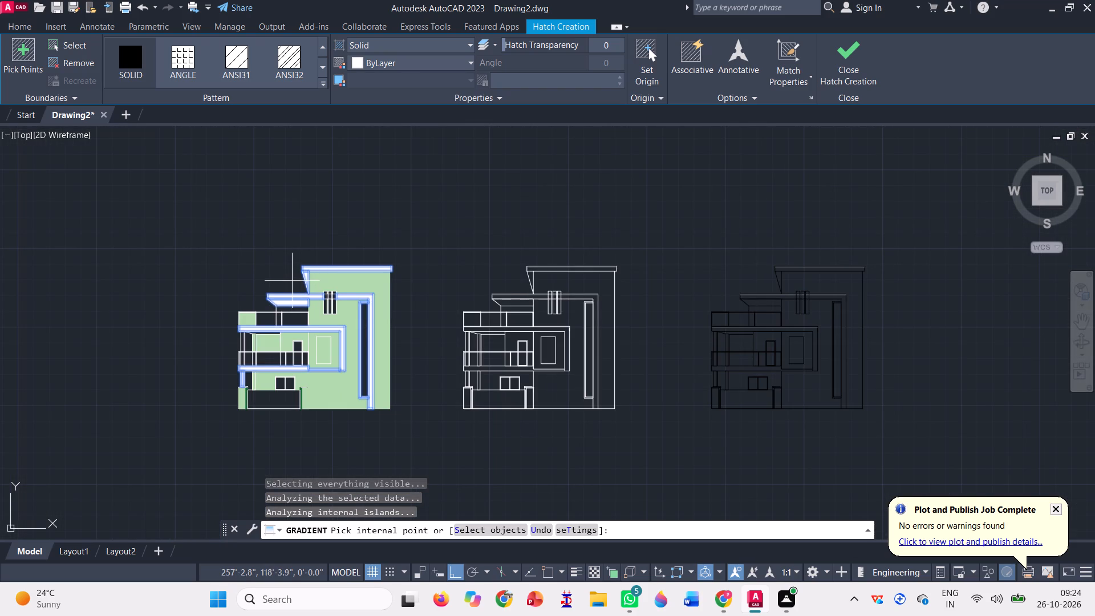
Add the rectangular panel on the first-floor wall to the hatch and finish it.
scroll(333, 370, up, 2)
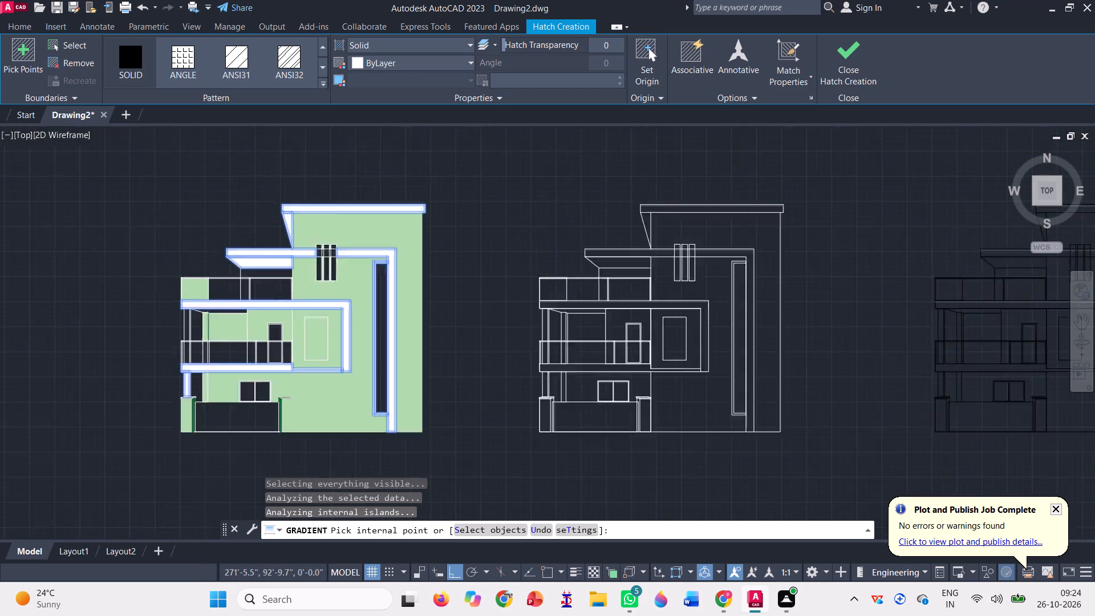
scroll(333, 370, up, 1)
click(298, 307)
scroll(298, 309, down, 3)
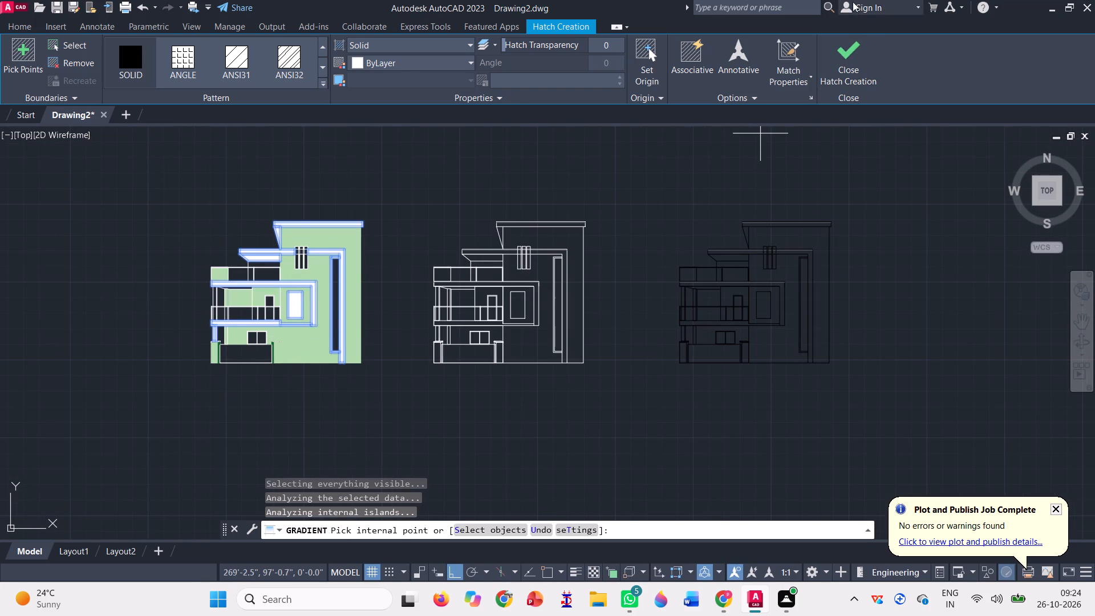
click(846, 59)
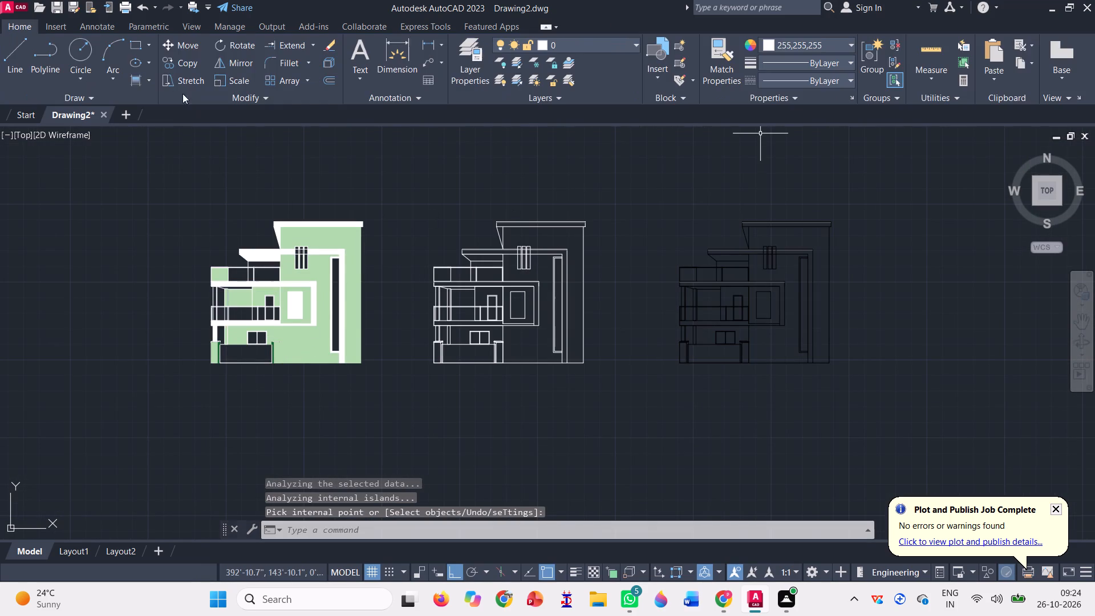
On the second elevation, draw a line about 5'-11" down from the first-floor frame's lower outer corner, continuing horizontally to the boundary pillar's outer edge line.
click(17, 69)
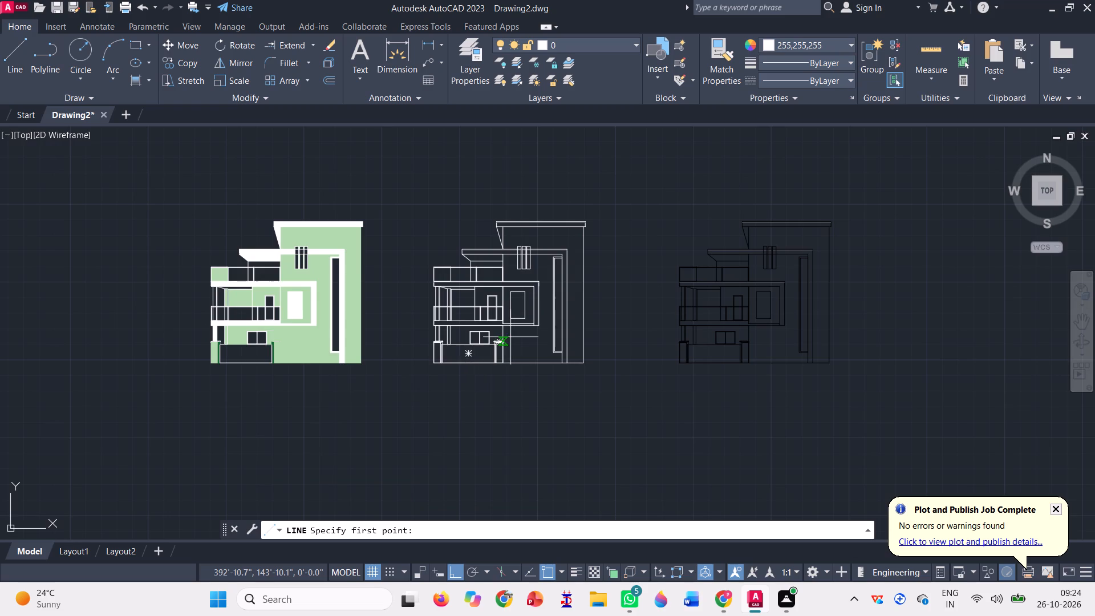
scroll(511, 335, up, 3)
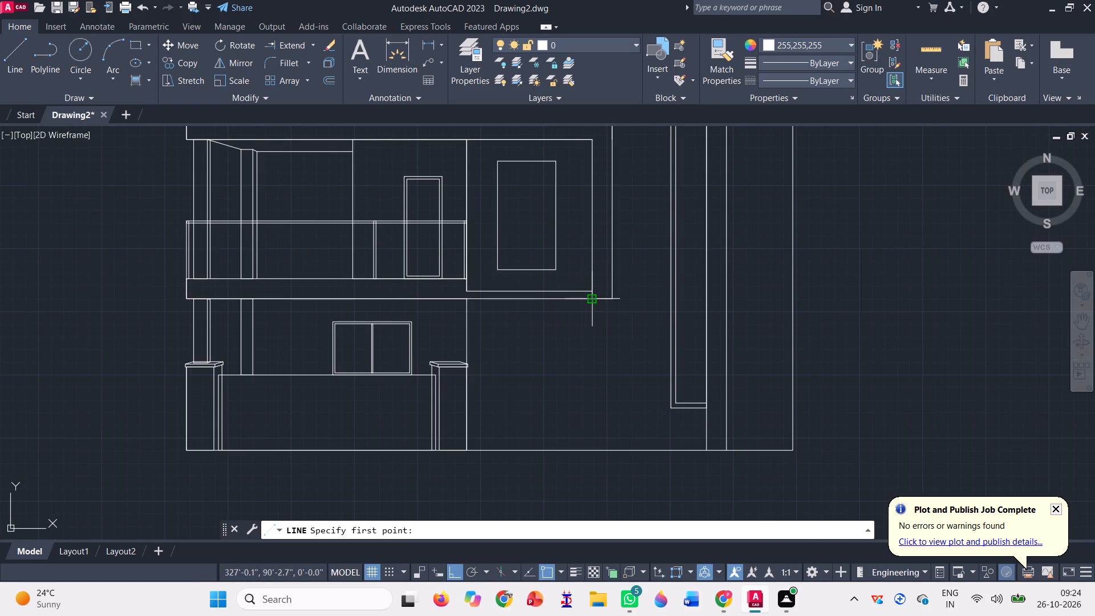
click(612, 299)
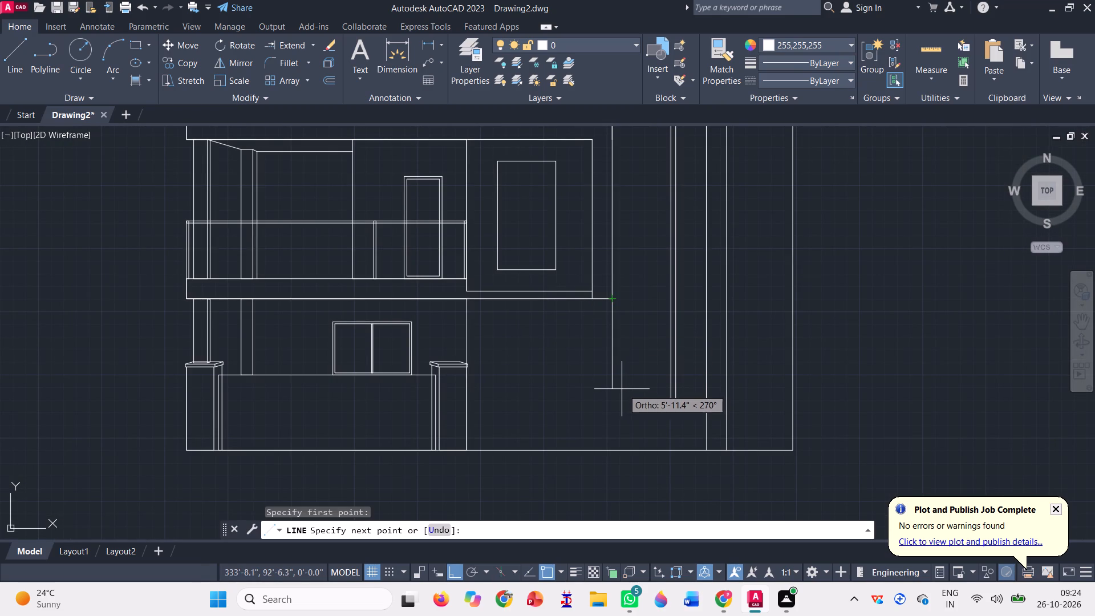
click(620, 389)
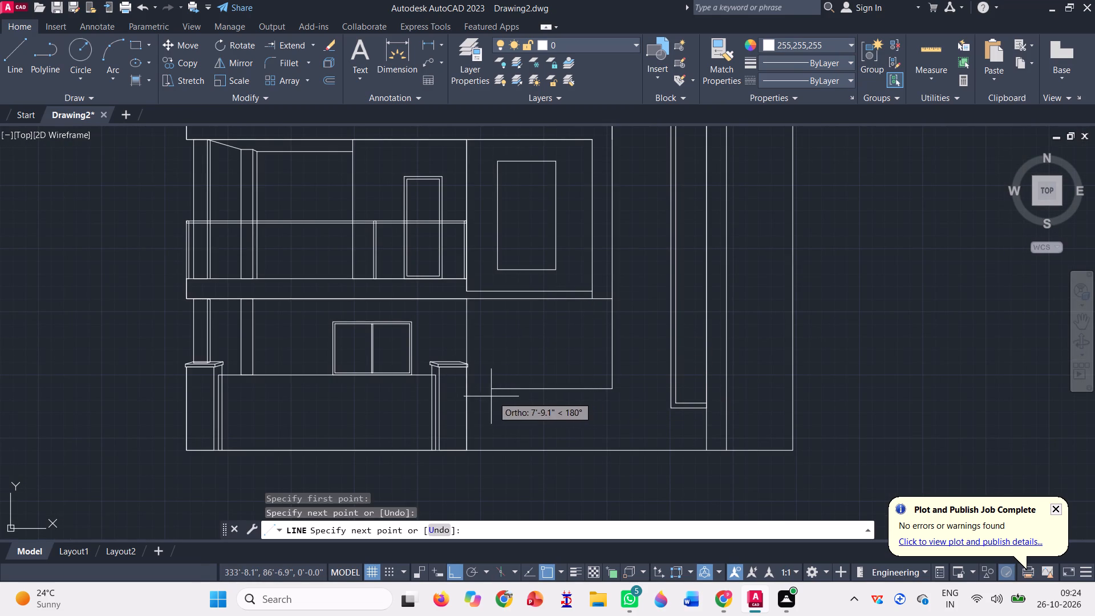
click(470, 385)
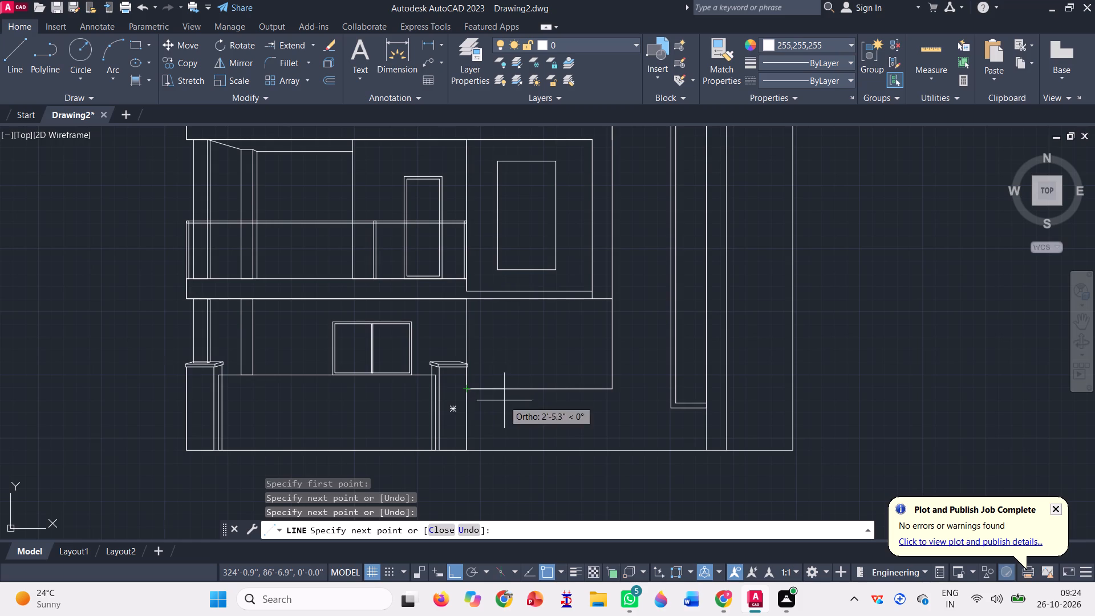
key(space)
Copy the two new lines below the first-floor frame onto the third and first elevations, using the building's lower outer corner as base point.
click(618, 401)
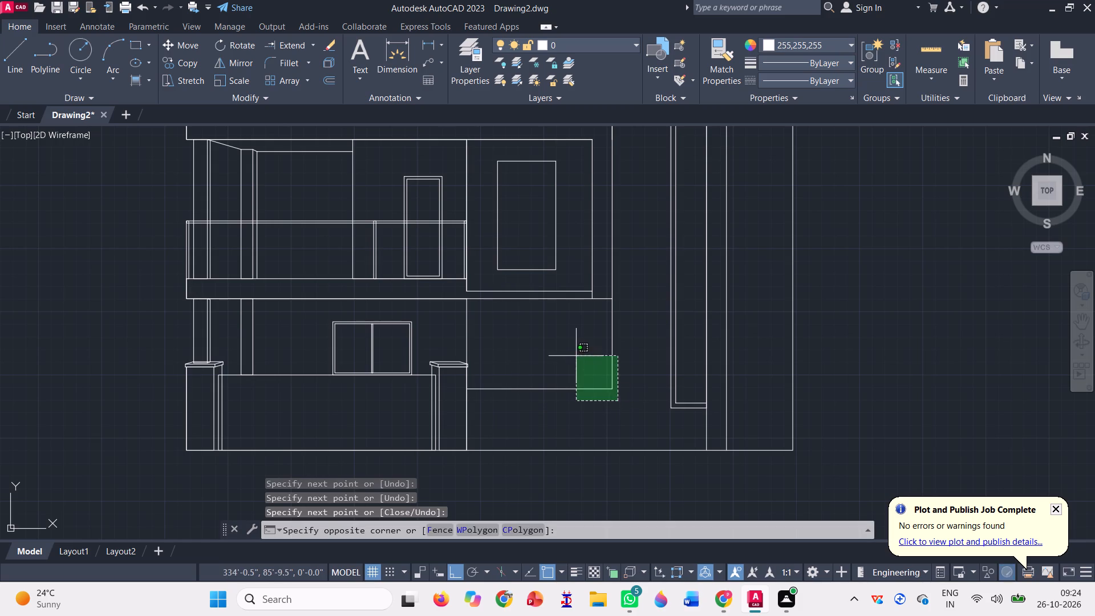
click(575, 354)
text(co)
key(space)
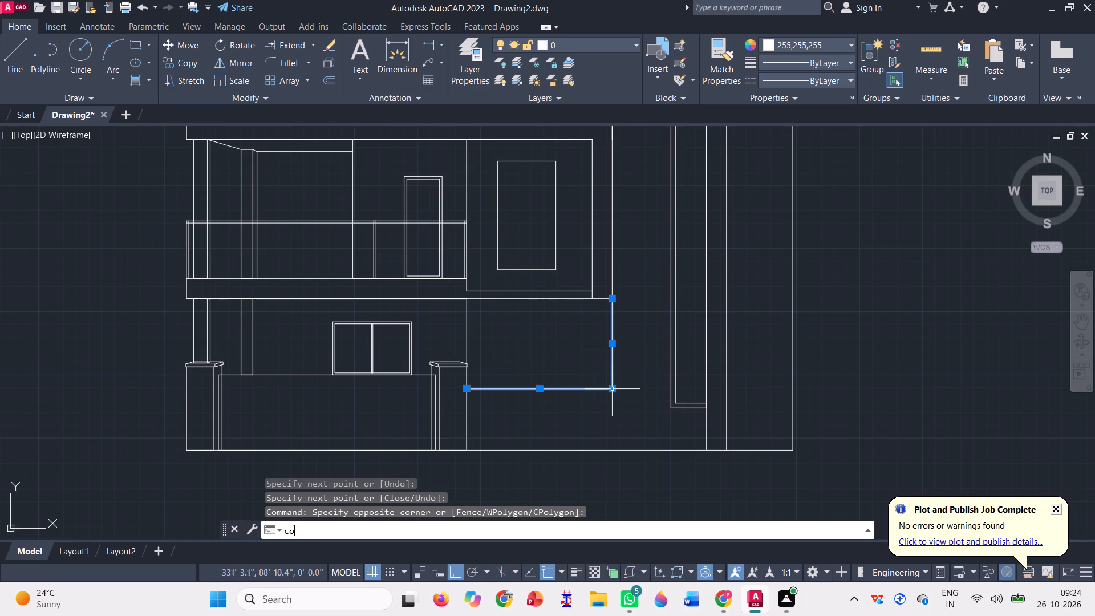
click(796, 453)
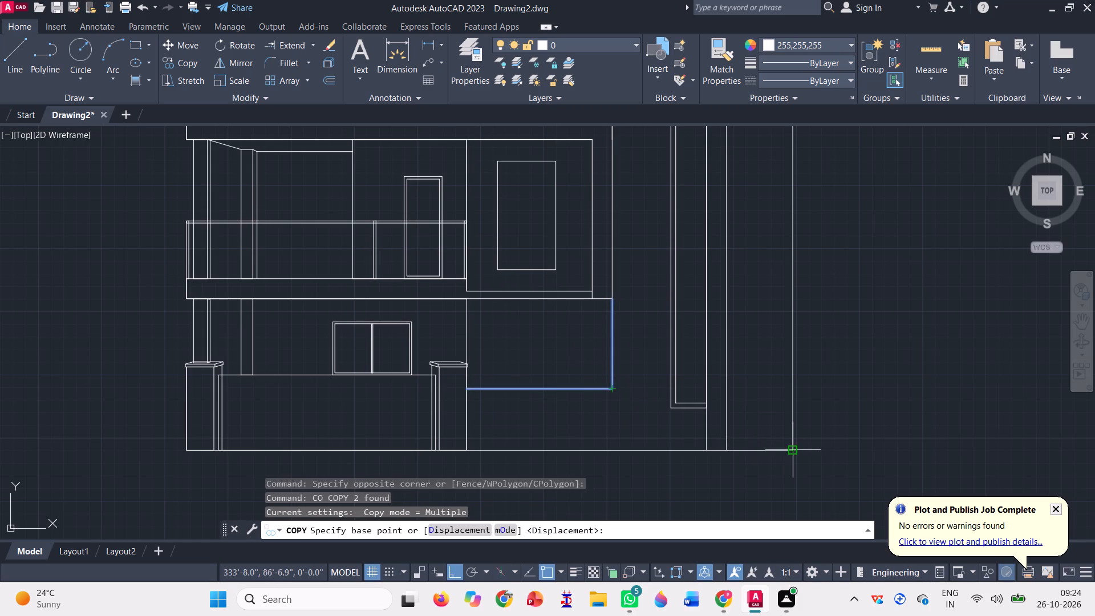
scroll(480, 382, down, 3)
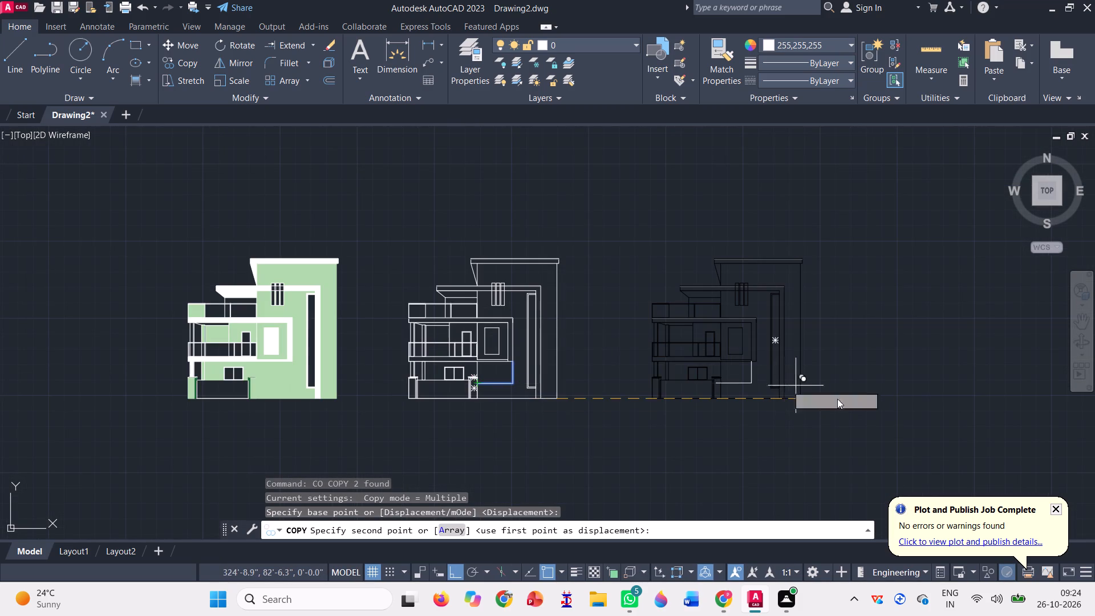
scroll(837, 399, up, 3)
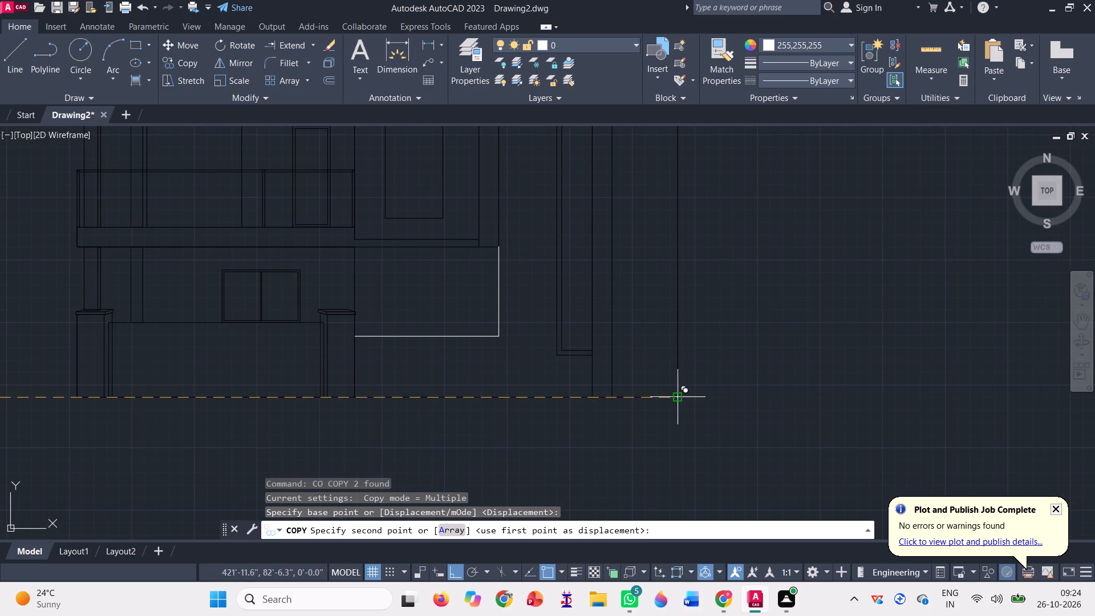
click(678, 399)
scroll(708, 412, down, 4)
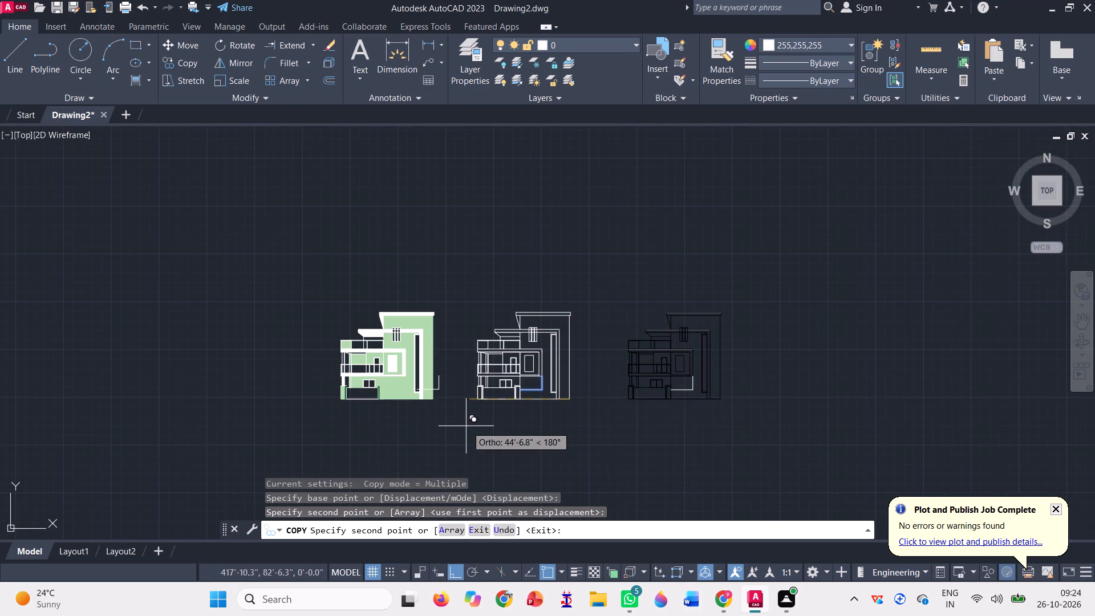
scroll(464, 425, up, 3)
click(330, 325)
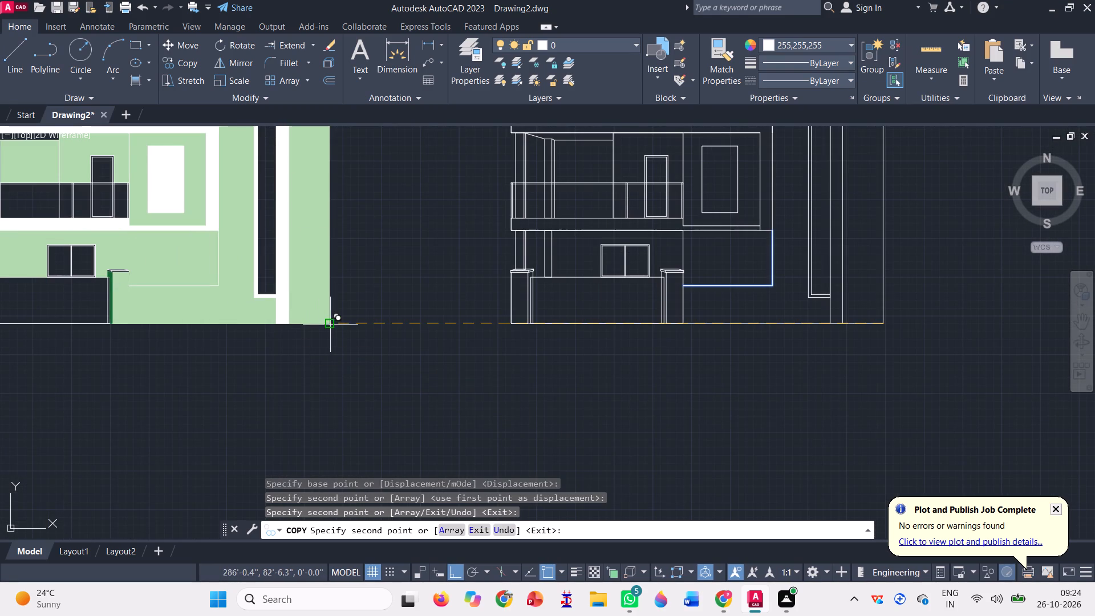
scroll(375, 351, down, 2)
key(space)
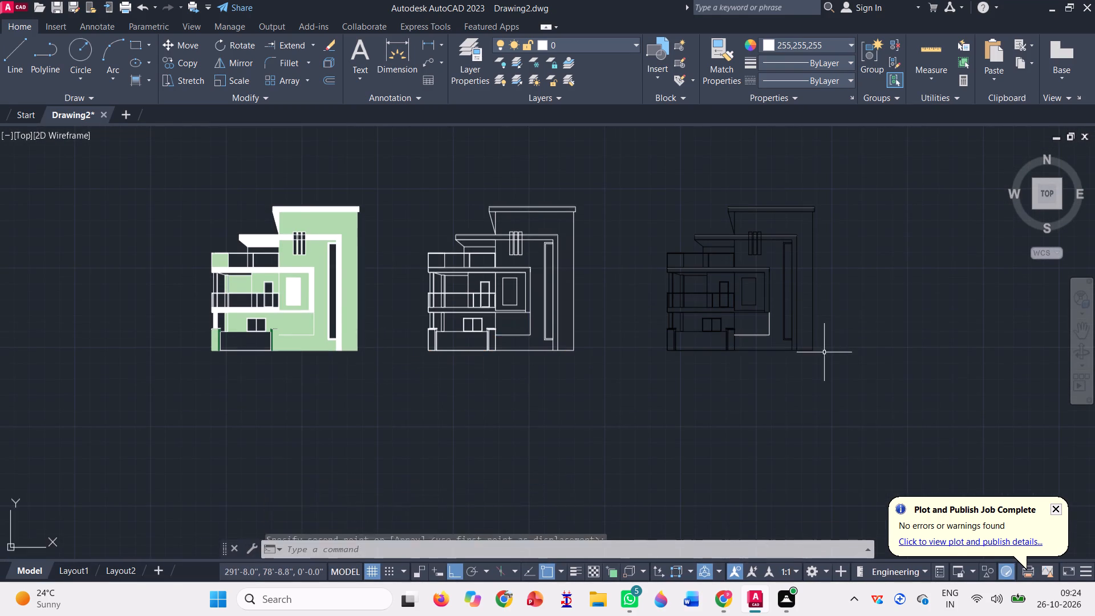
Change the colour of the two copied lines on the third elevation to black (0,0,0).
click(775, 343)
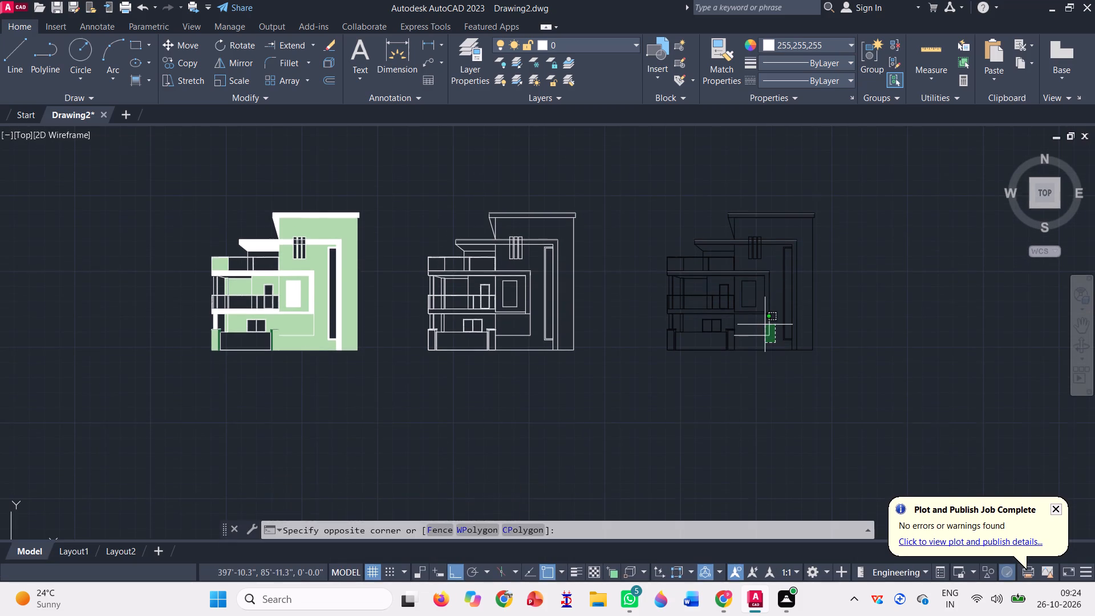
click(765, 323)
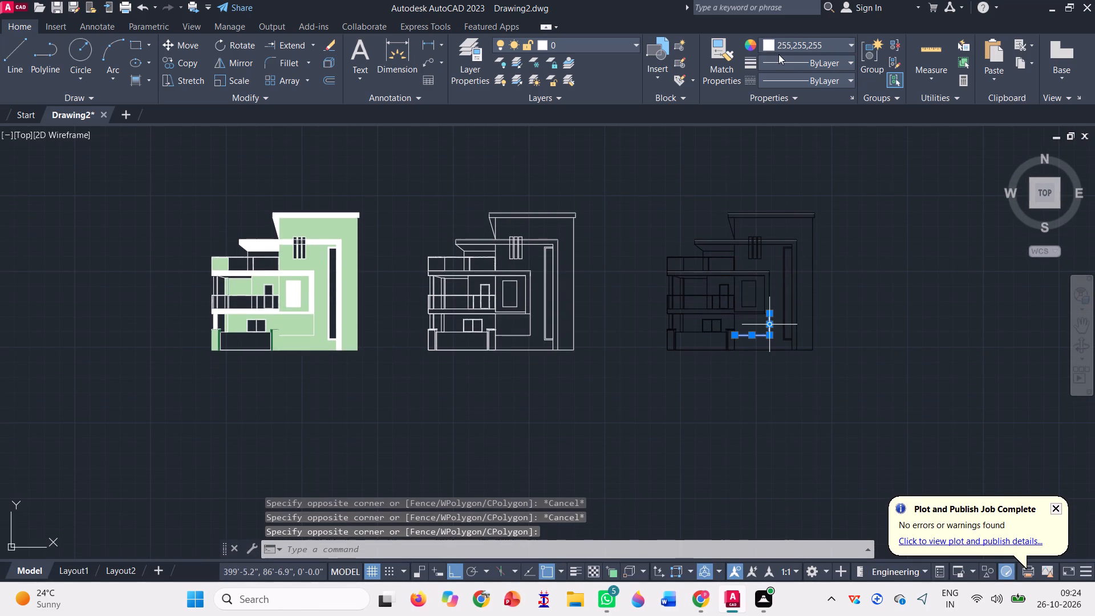
click(773, 43)
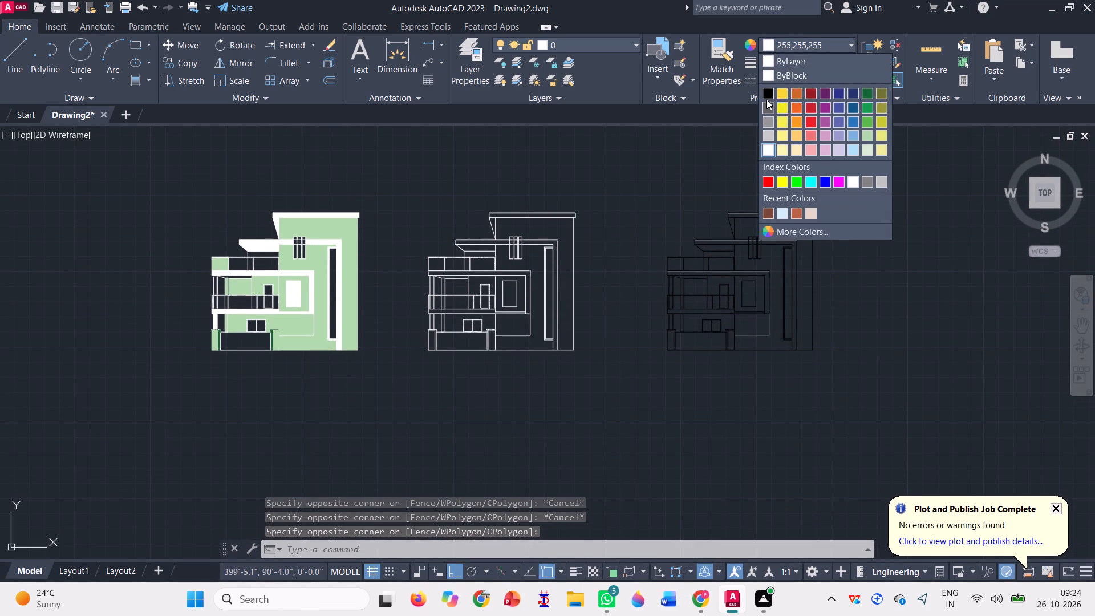
click(766, 93)
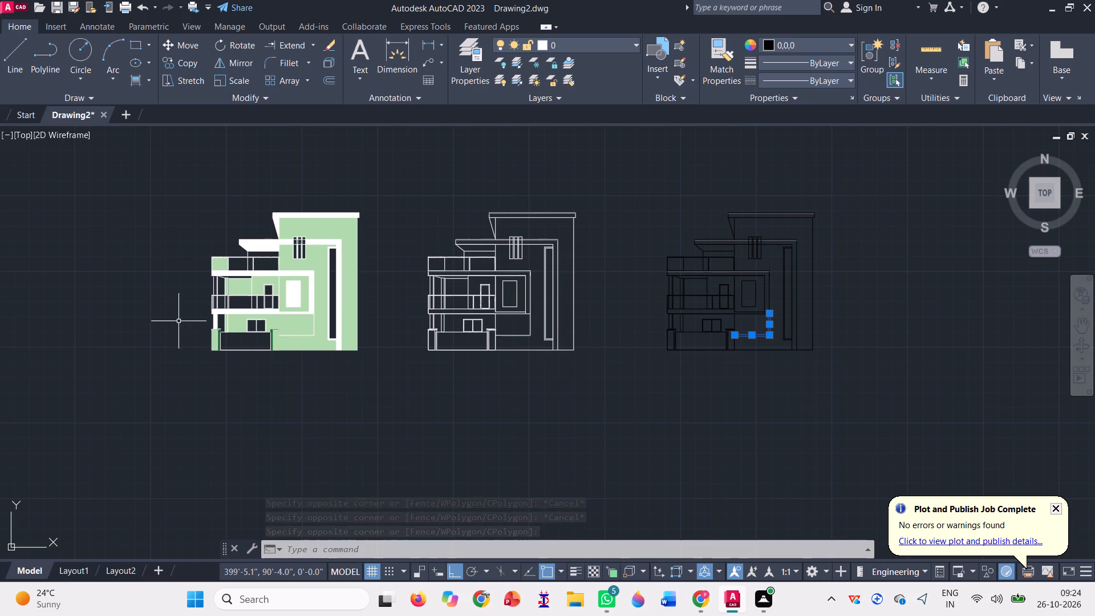
key(Escape)
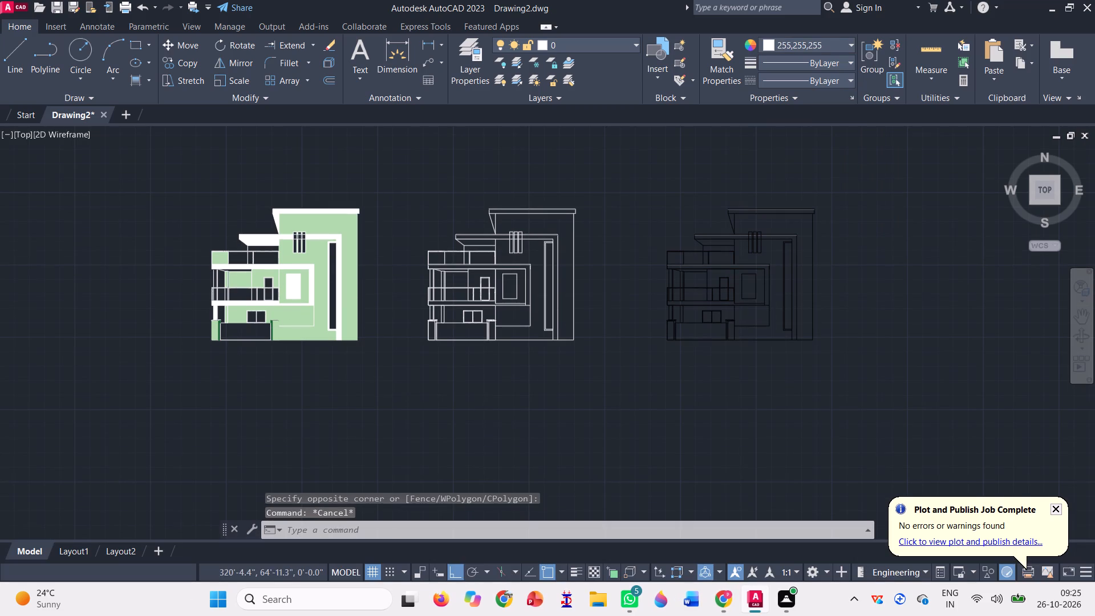
Fill the rectangle below the first-floor frame of the first elevation with a SOLID hatch in ByLayer colour.
click(137, 80)
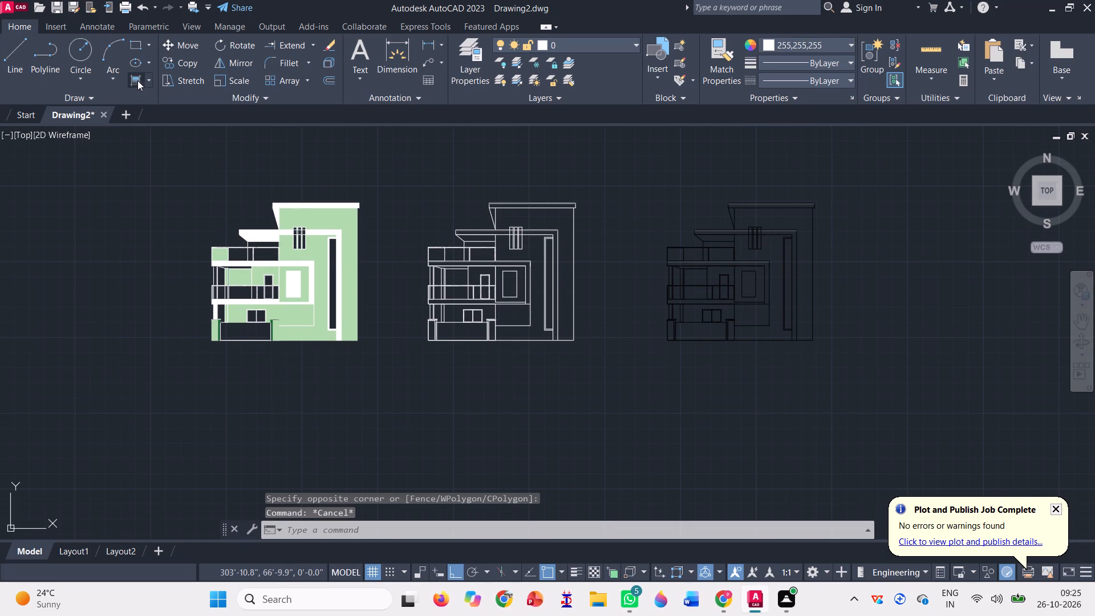
scroll(149, 73, up, 10)
click(146, 59)
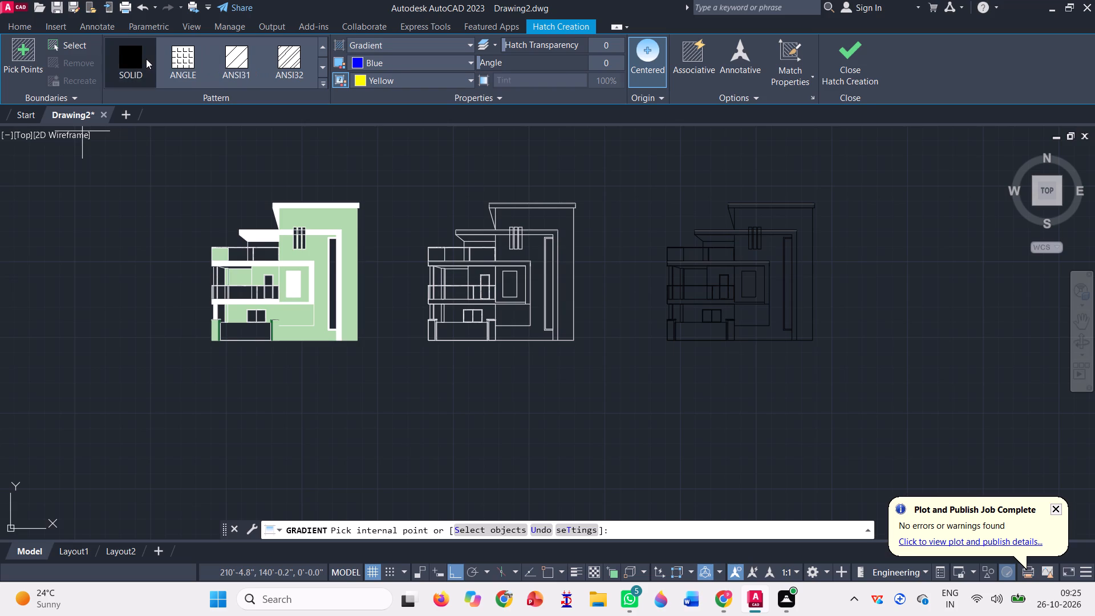
scroll(301, 329, up, 3)
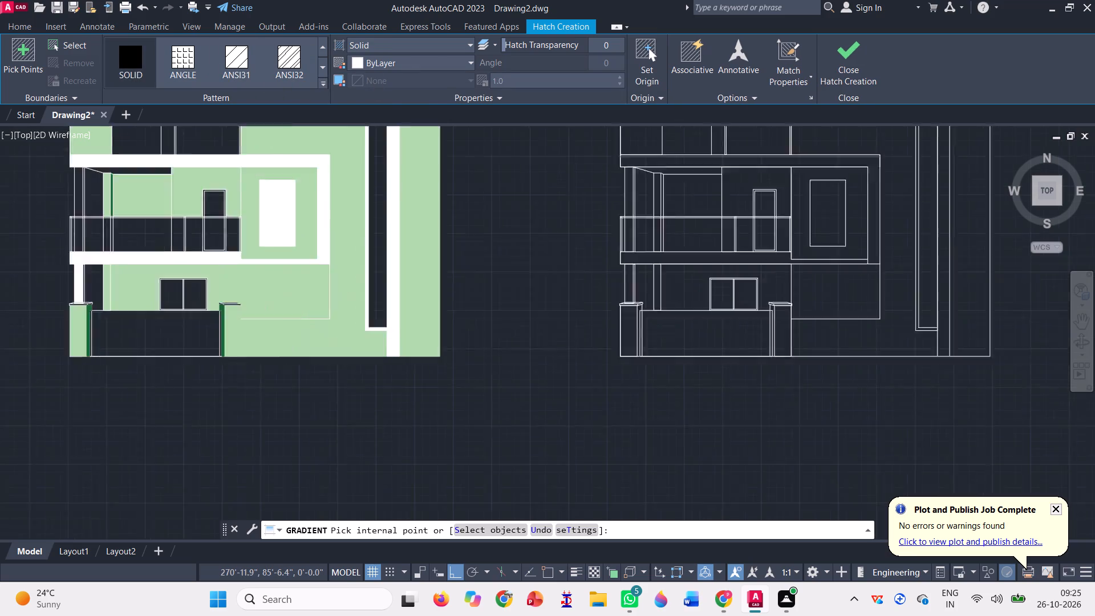
click(289, 275)
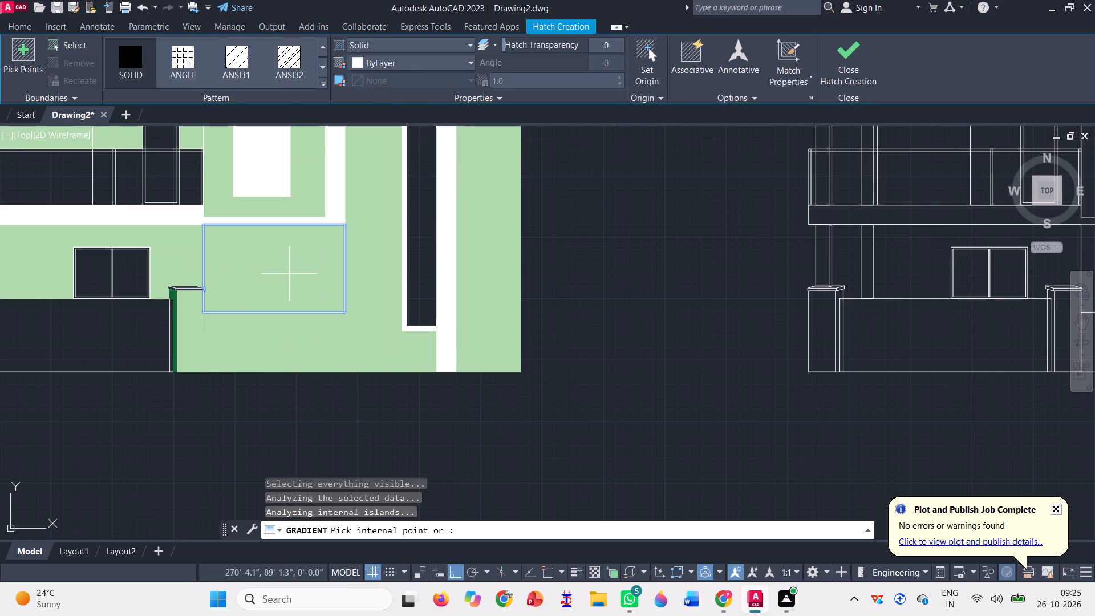
click(298, 259)
scroll(302, 272, down, 4)
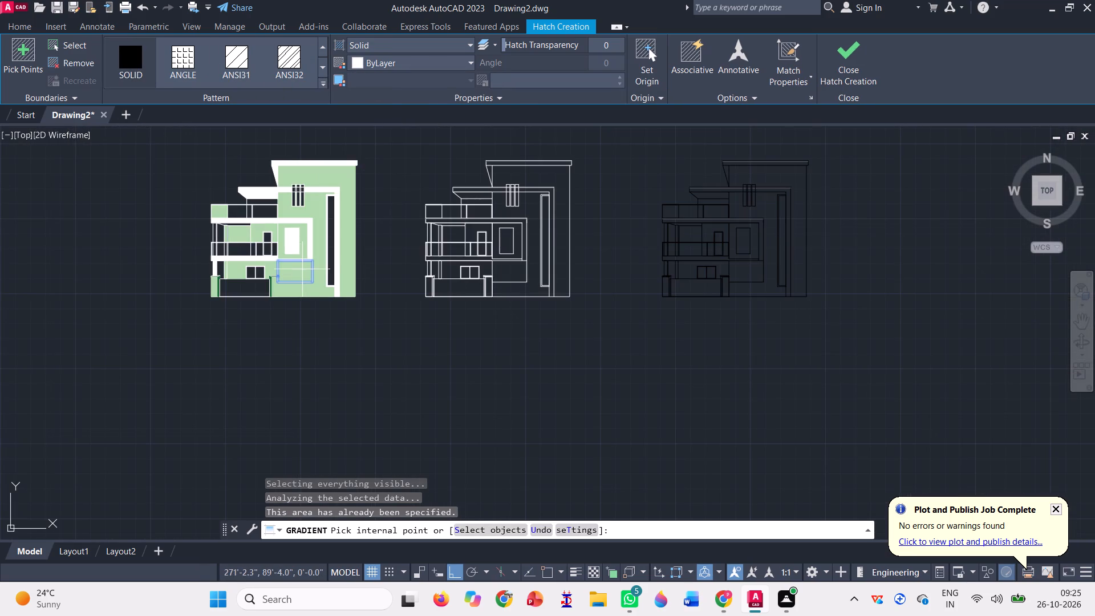
click(871, 47)
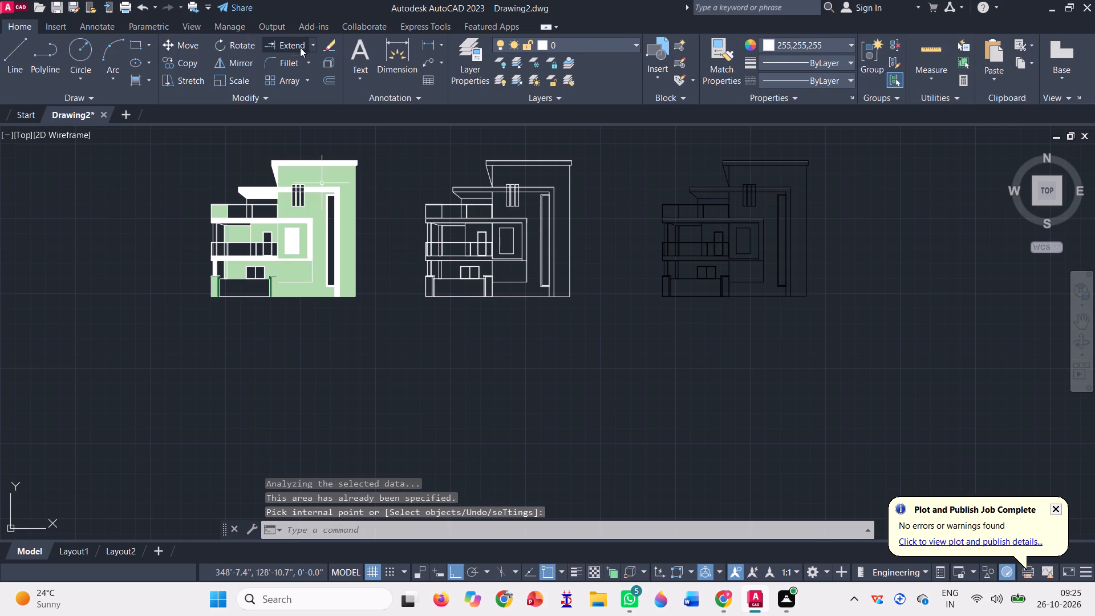
Use Trim to remove the green main-wall hatch at the white rectangle below the first-floor frame of the first elevation.
click(315, 44)
click(301, 72)
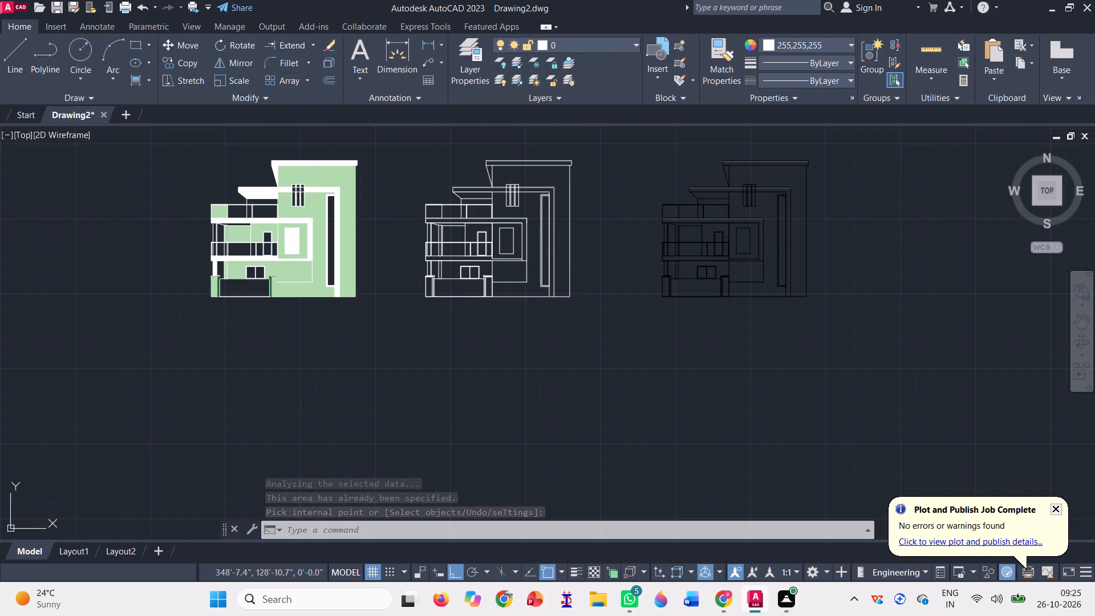
scroll(298, 260, up, 3)
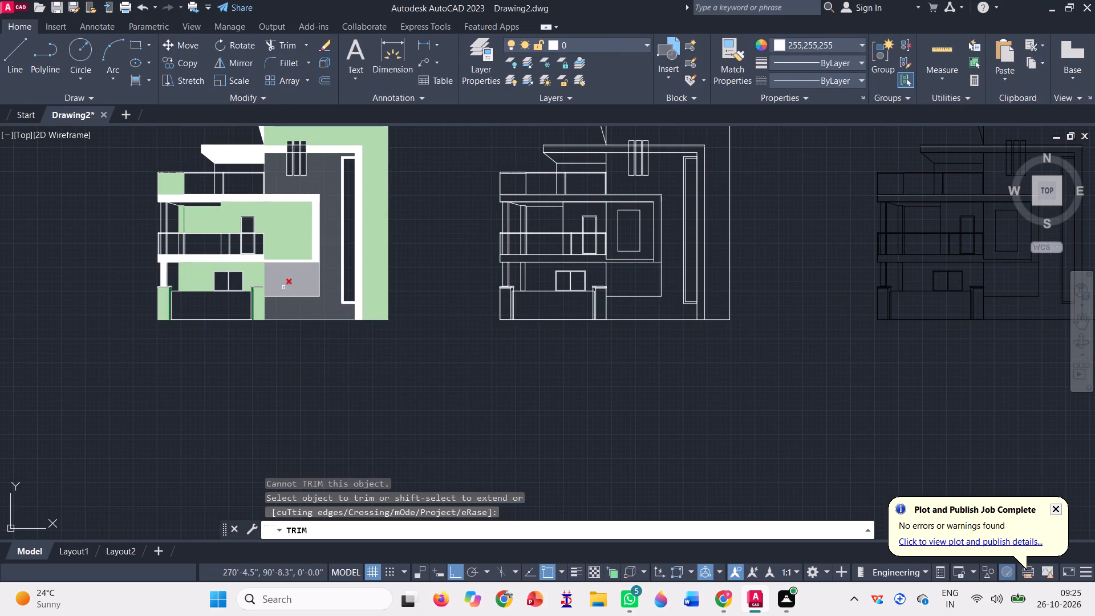
scroll(295, 282, up, 3)
click(252, 264)
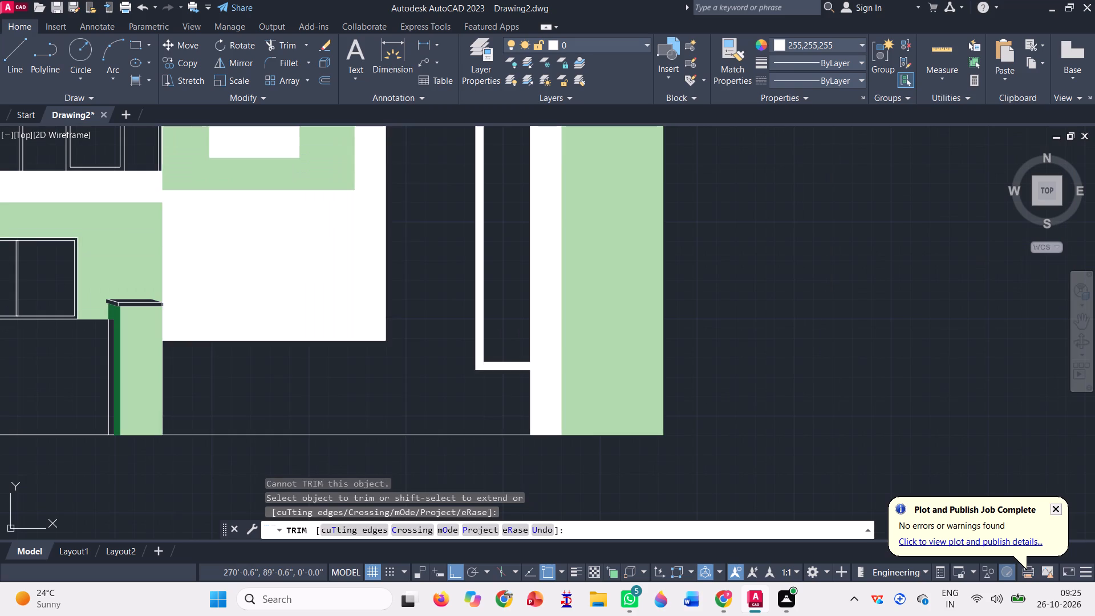
scroll(268, 284, down, 3)
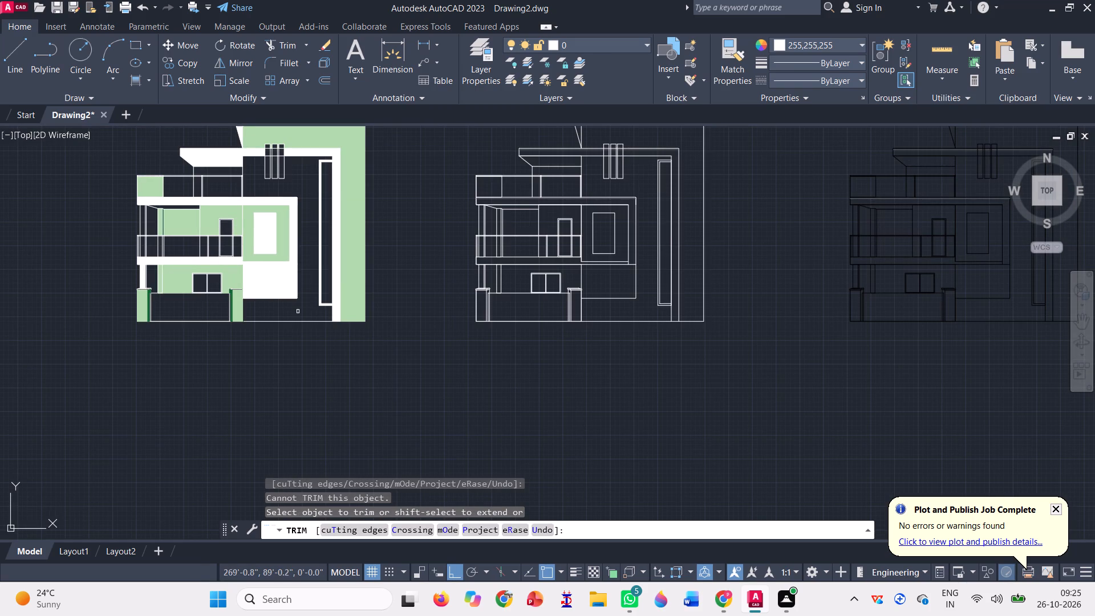
key(Escape)
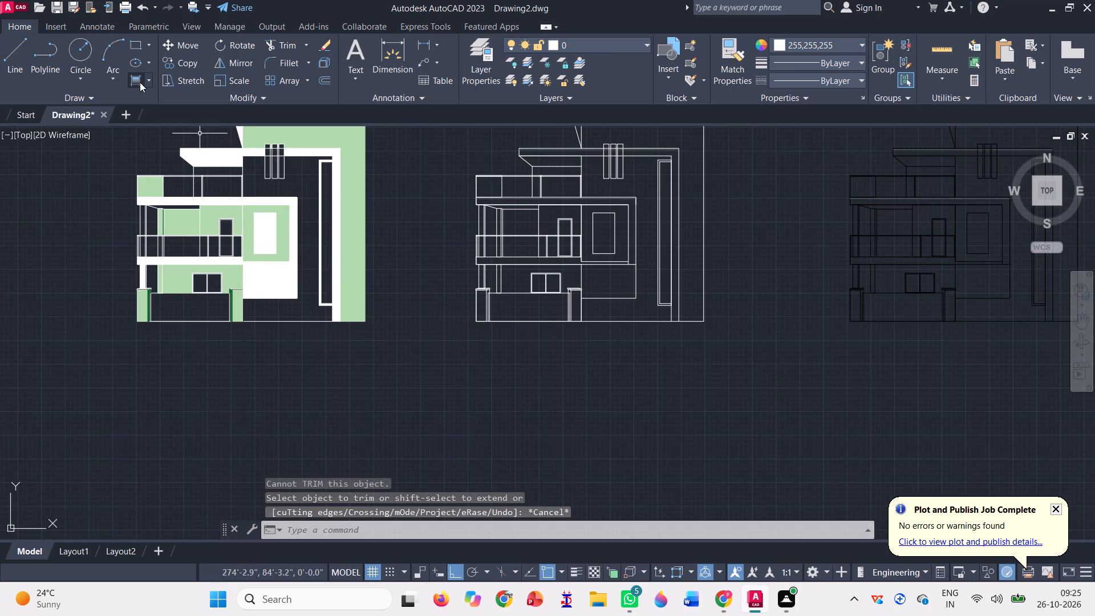
Start a solid hatch in colour 175,217,170 and fill the main wall between the upper band, first-floor frame and tall recess.
click(139, 82)
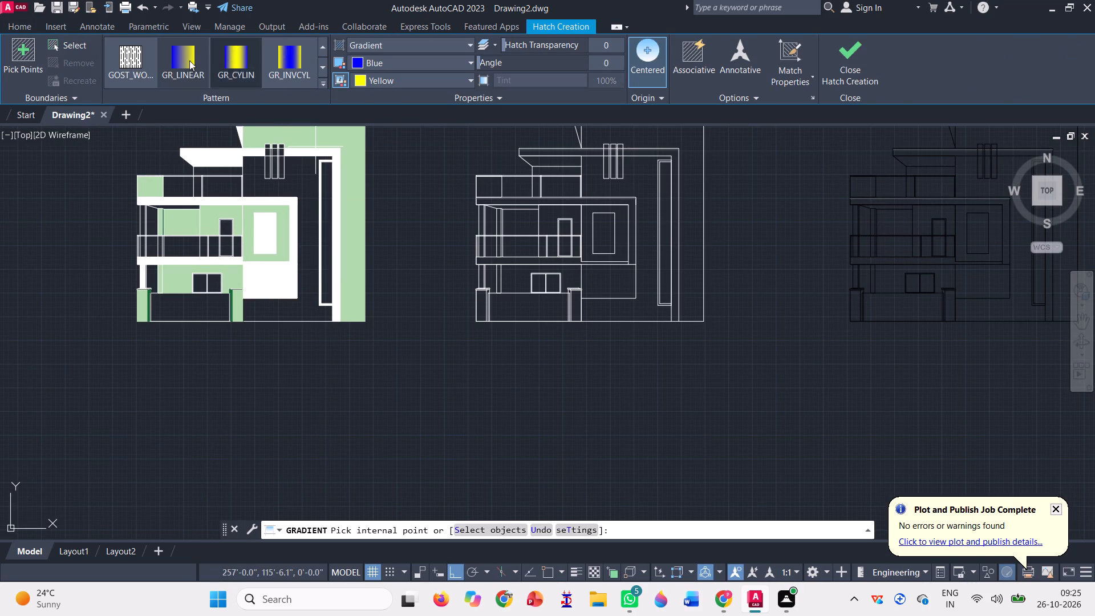
scroll(189, 60, up, 12)
click(150, 58)
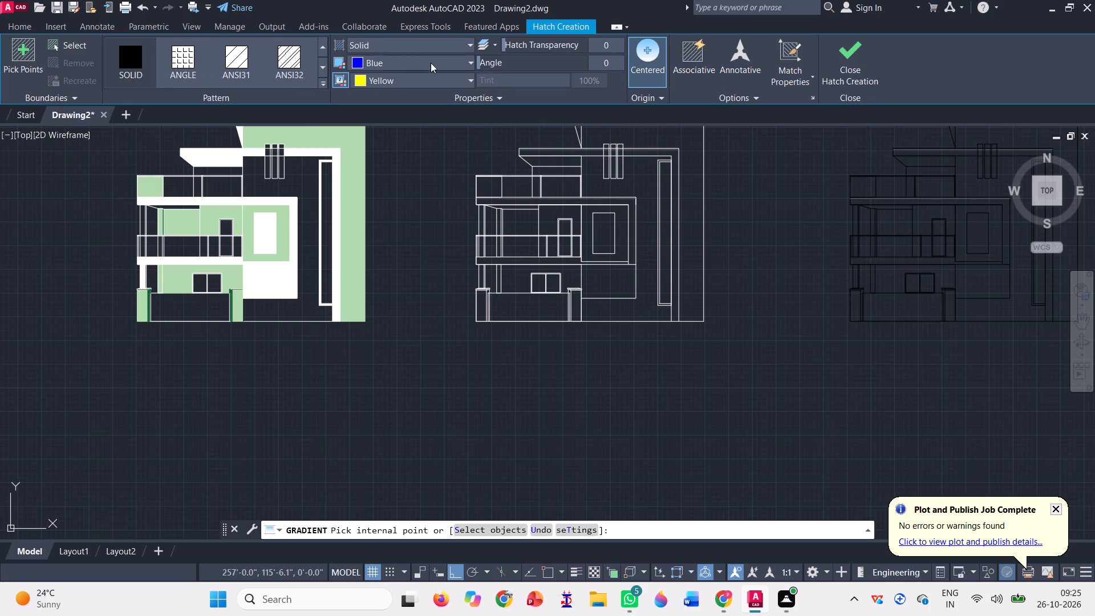
click(427, 62)
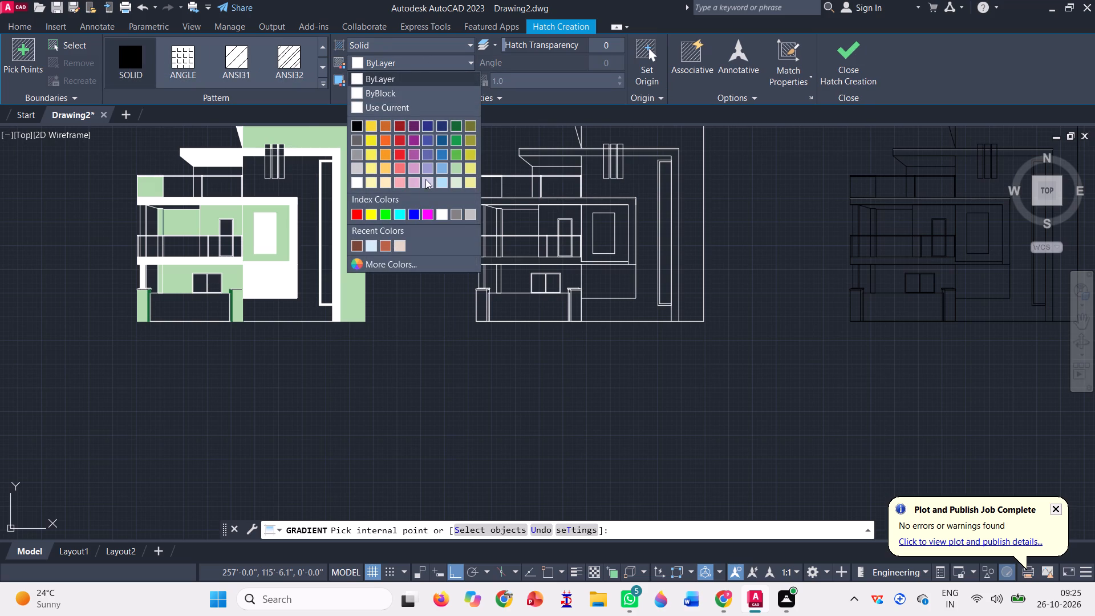
click(456, 165)
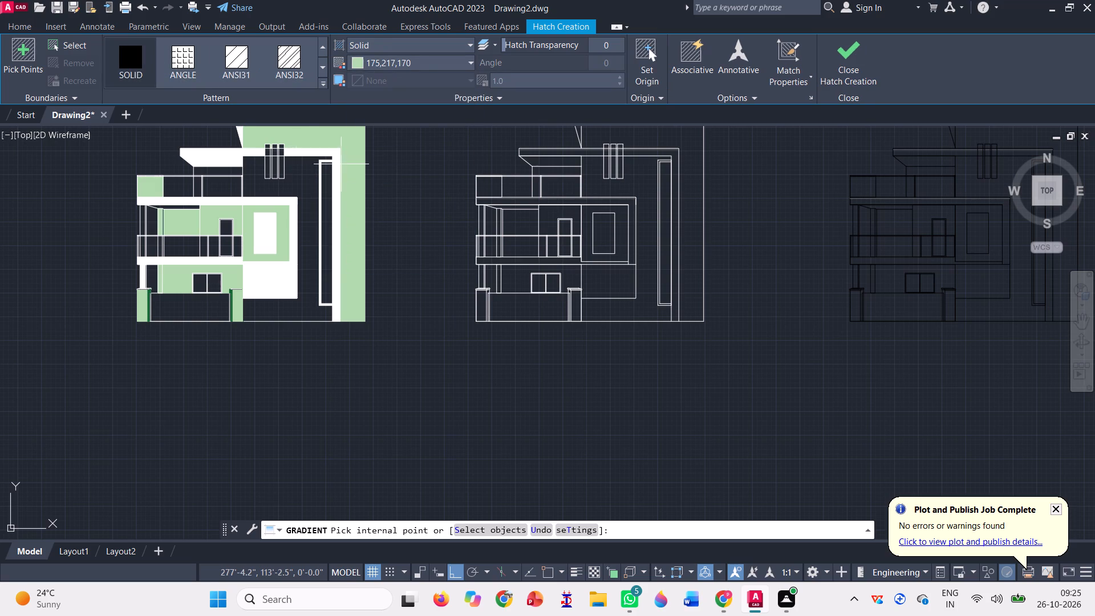
scroll(295, 159, up, 3)
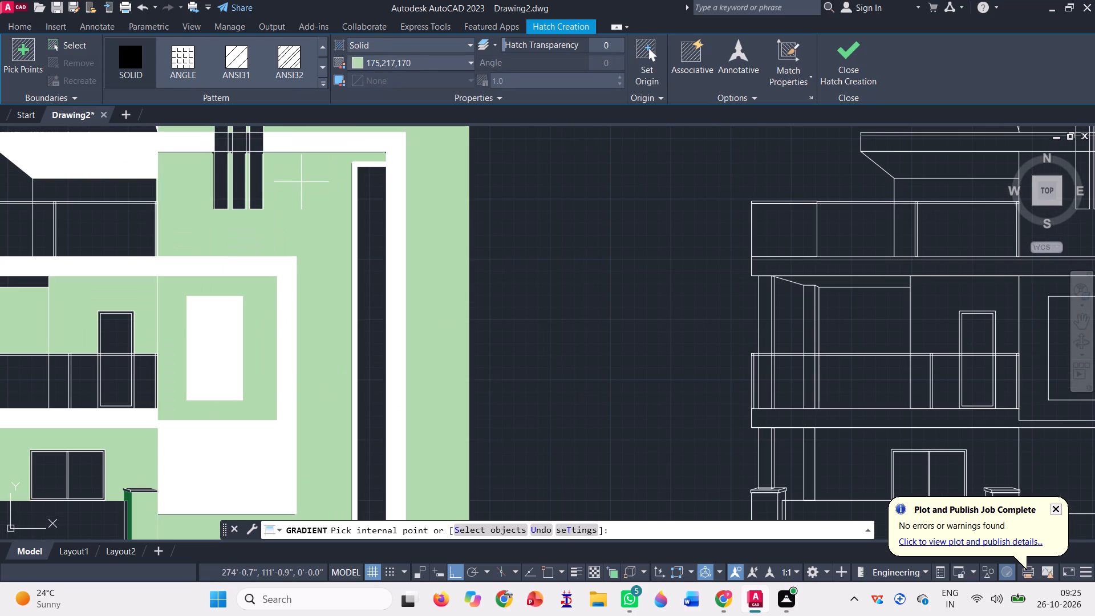
click(301, 182)
Add the two narrow strips between the three vertical slots, where they cross the white upper band, to the green hatch.
scroll(271, 242, down, 2)
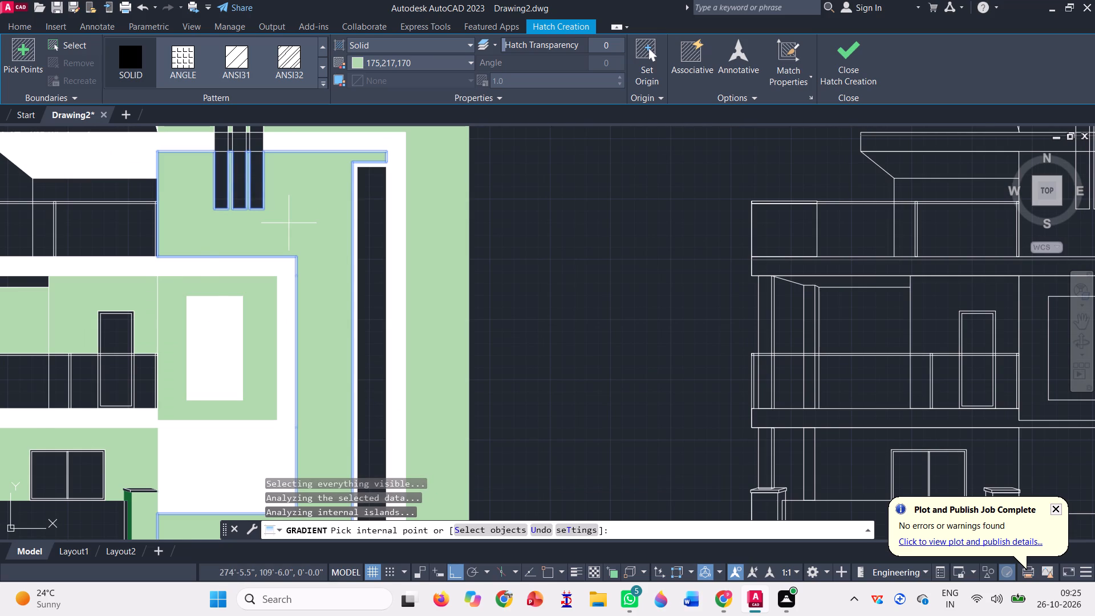
scroll(233, 163, up, 3)
scroll(290, 205, up, 3)
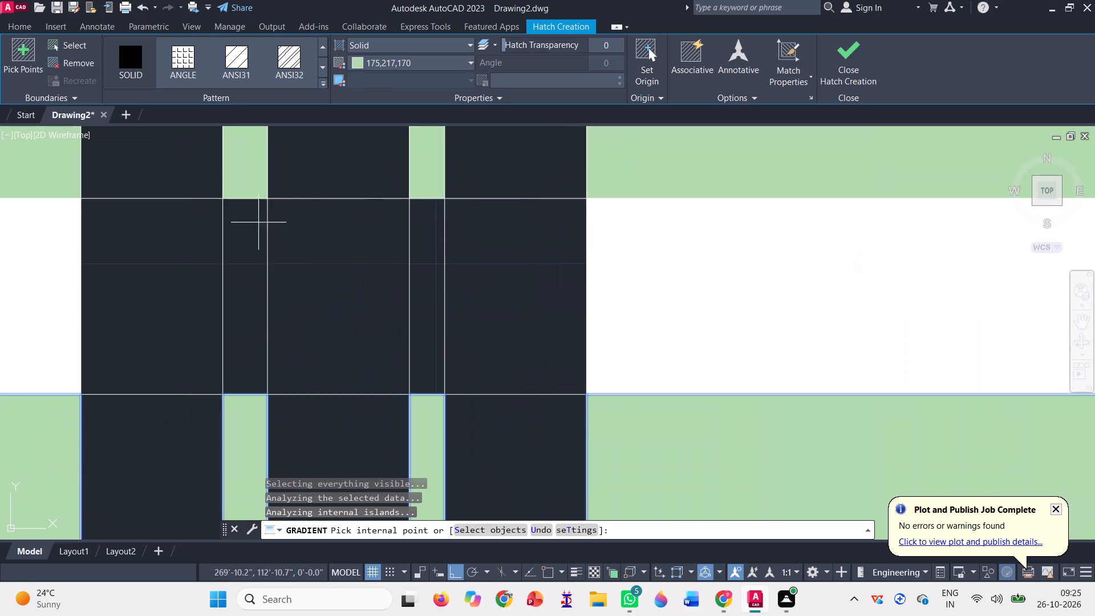
click(241, 253)
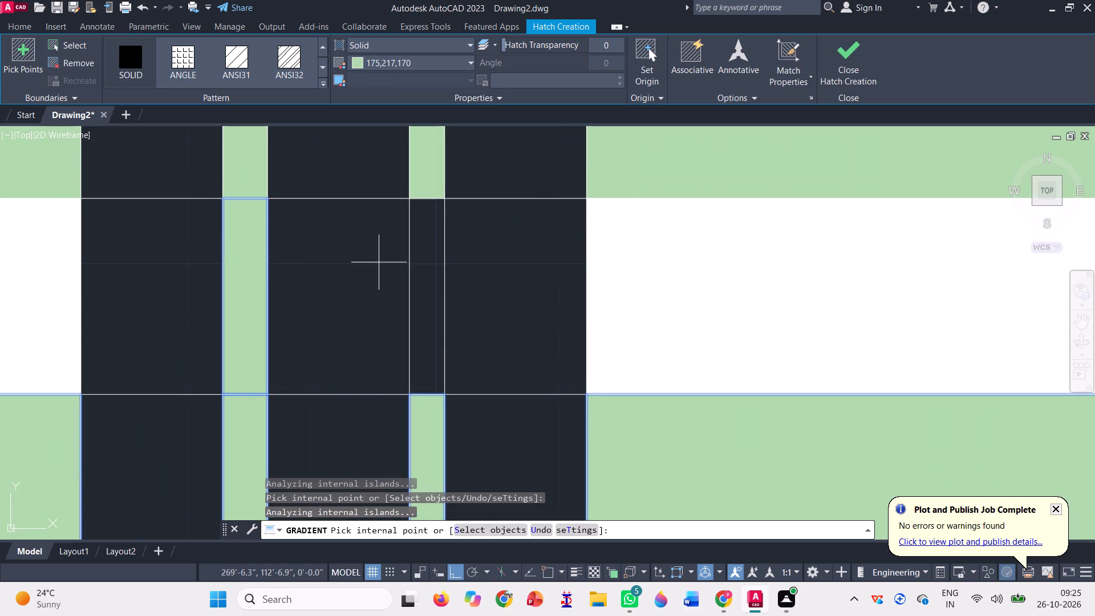
click(427, 260)
scroll(348, 257, down, 6)
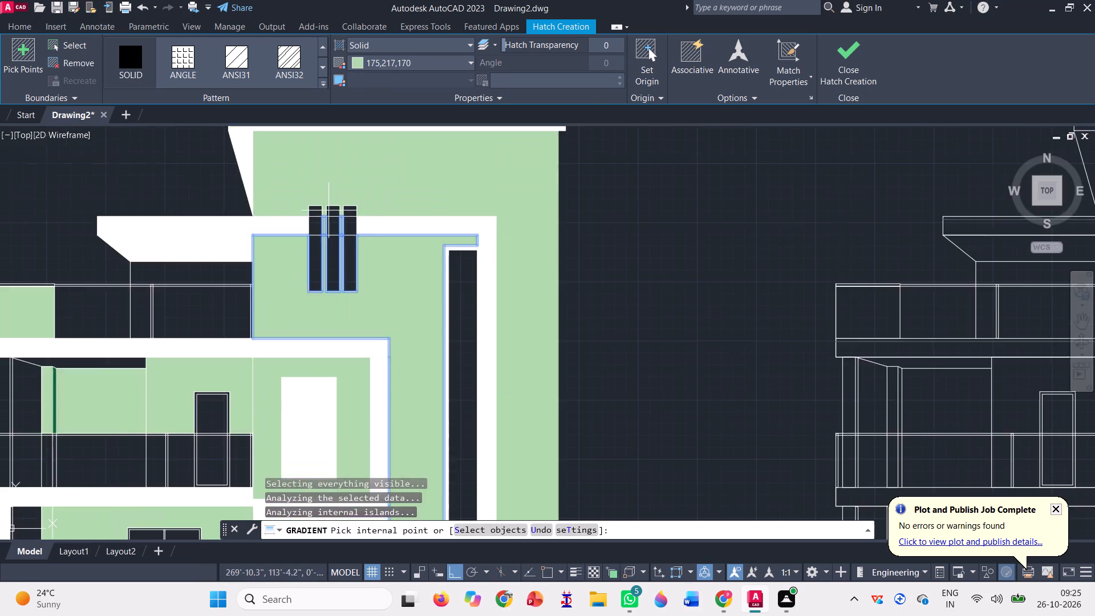
scroll(328, 210, down, 2)
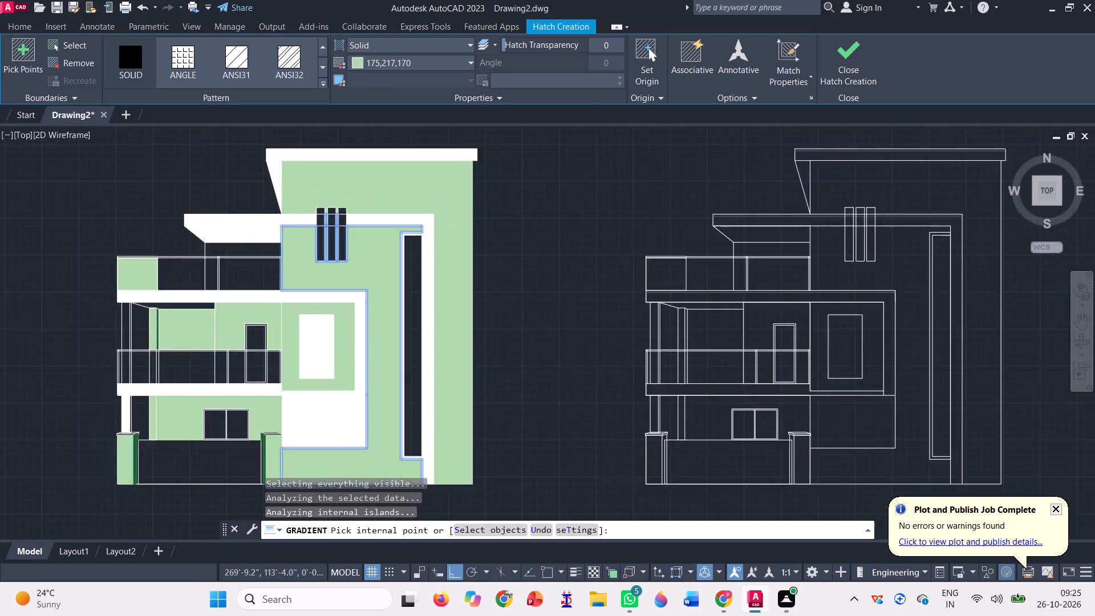
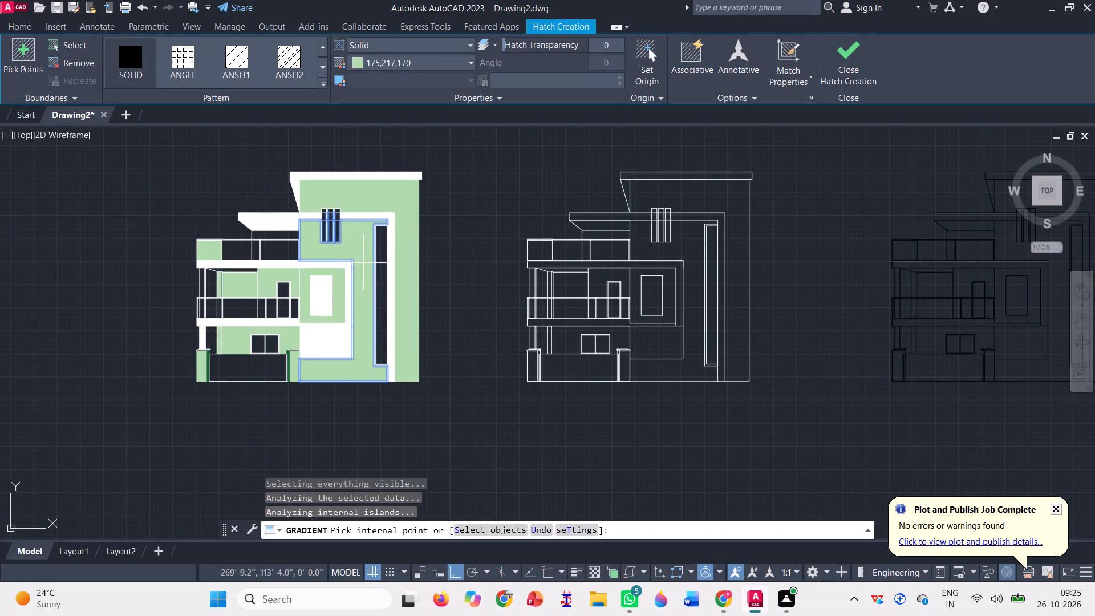
Finish the light green hatch on the wall around the tall narrow window.
click(845, 55)
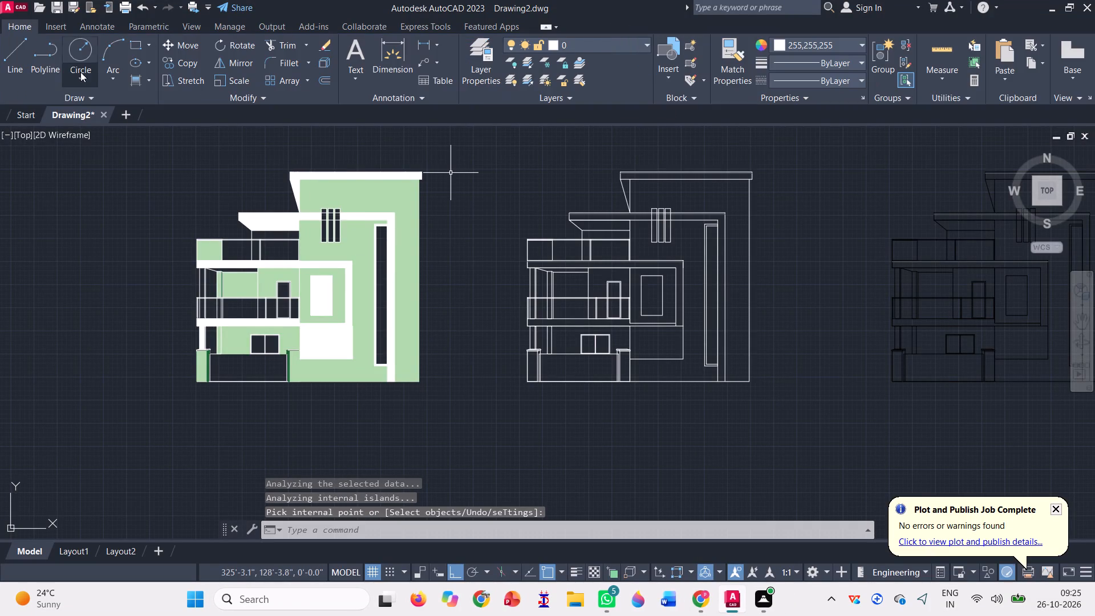
Fill the front face of the upper-floor balcony column with a solid hatch in the ByLayer colour.
click(139, 79)
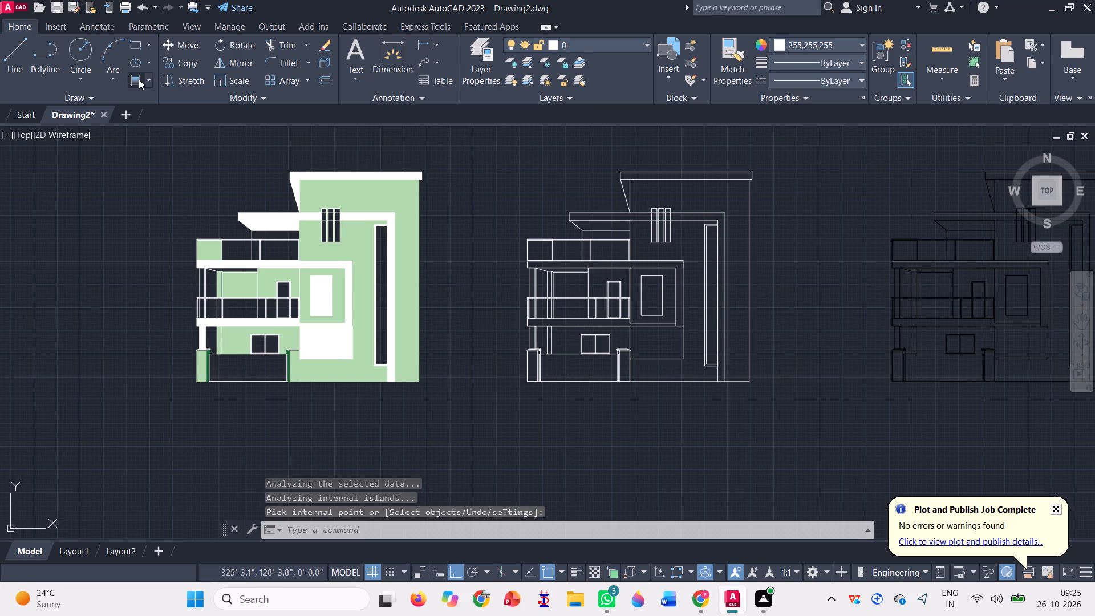
scroll(194, 59, up, 6)
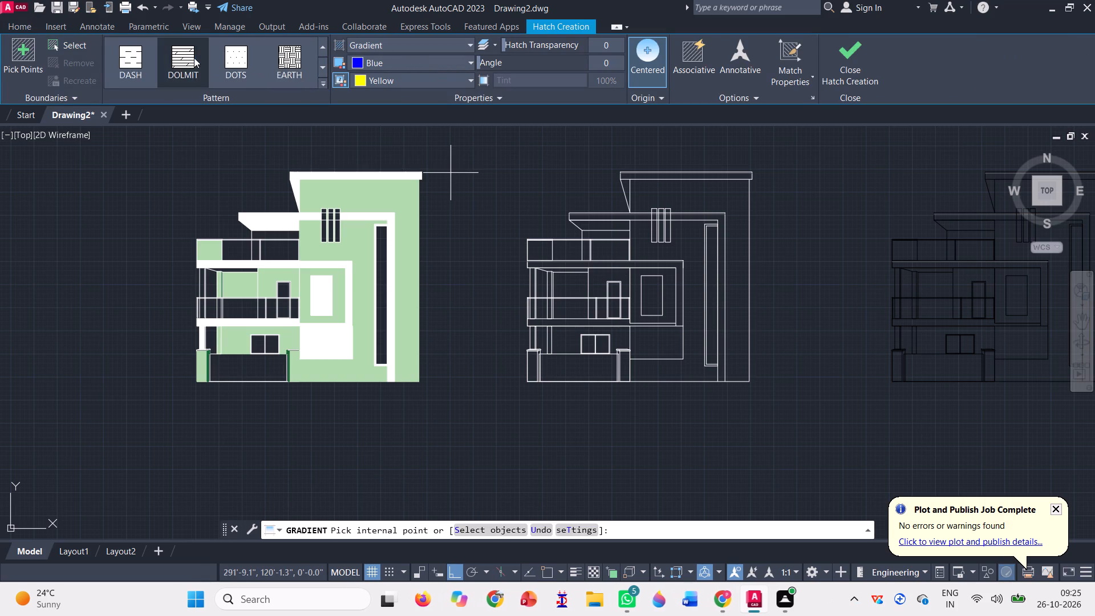
scroll(194, 58, up, 5)
scroll(145, 56, up, 8)
click(145, 55)
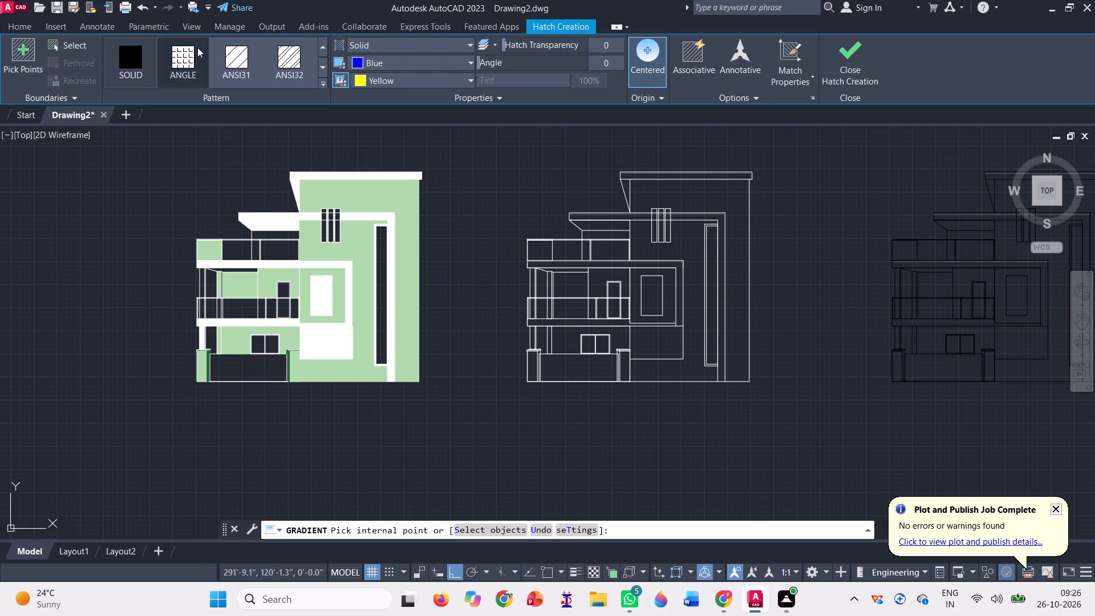
click(398, 63)
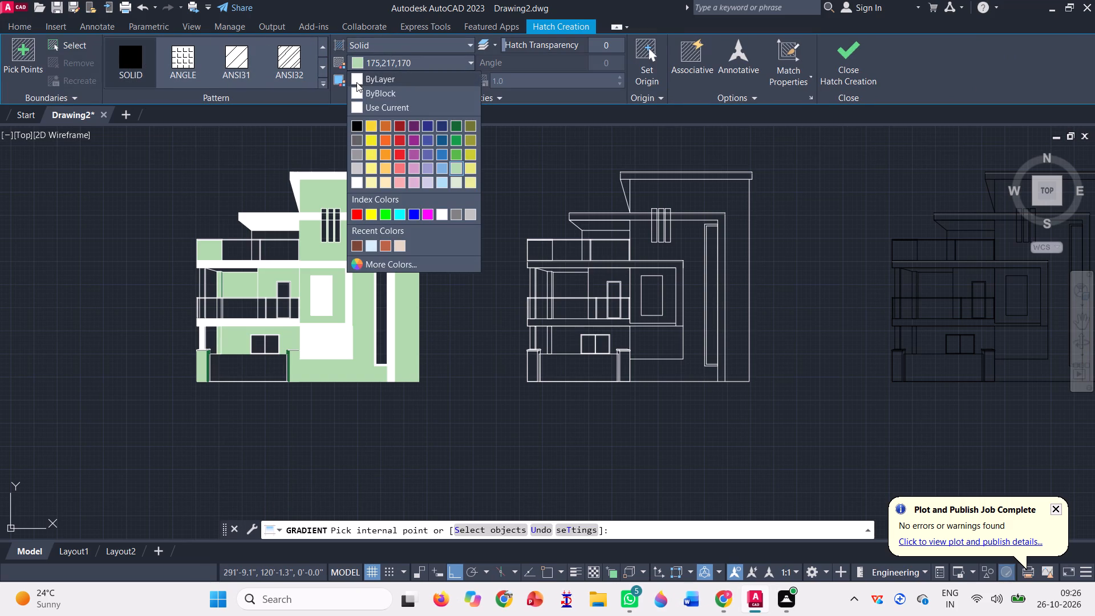
click(356, 81)
scroll(210, 270, up, 3)
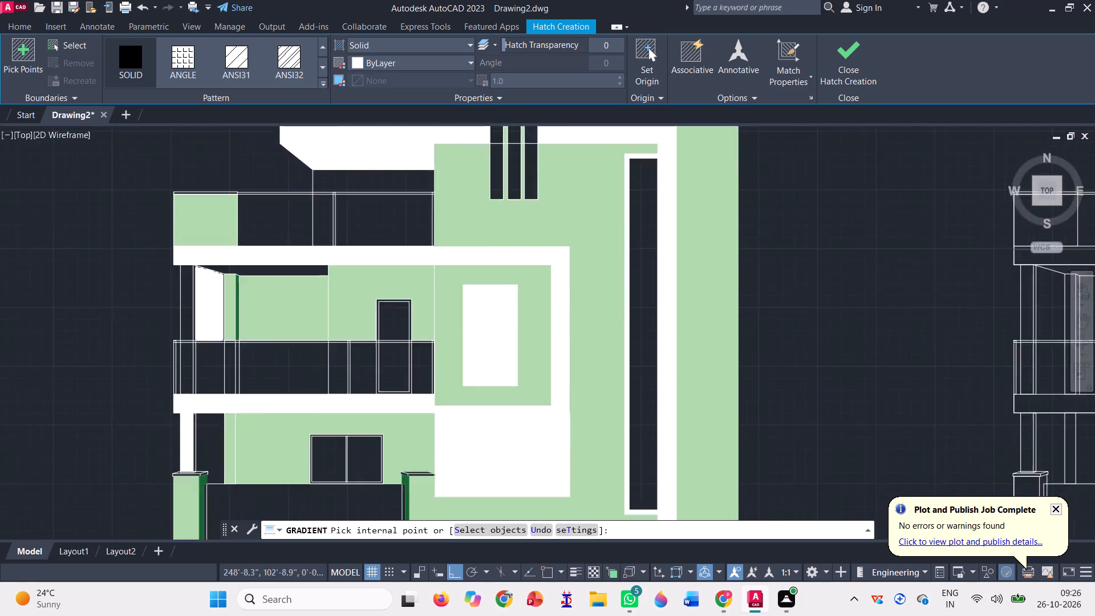
scroll(174, 288, up, 3)
click(174, 288)
scroll(181, 269, down, 3)
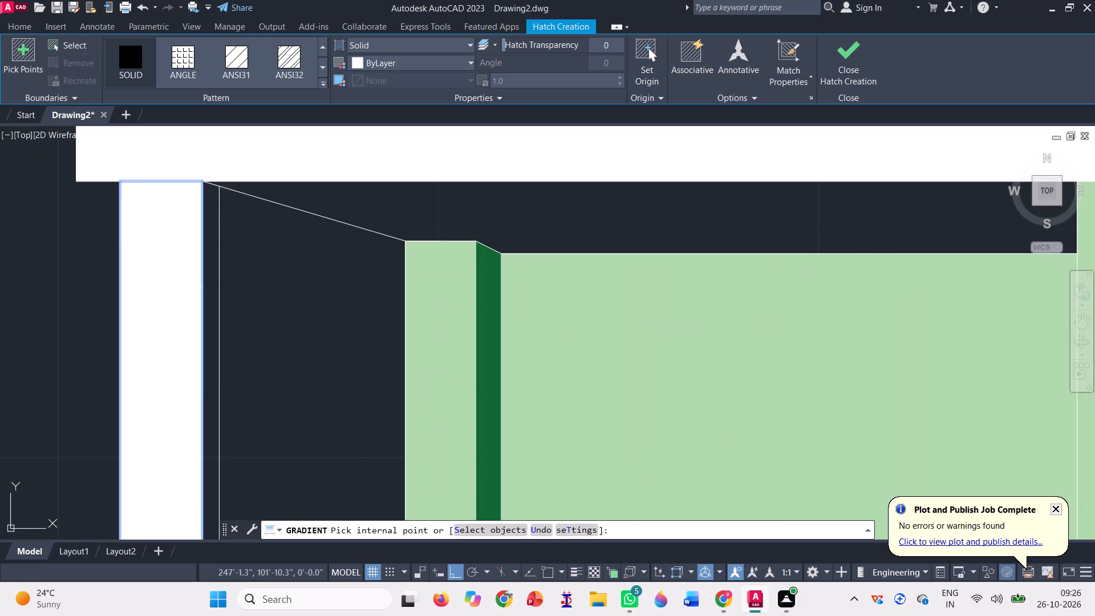
scroll(176, 243, down, 6)
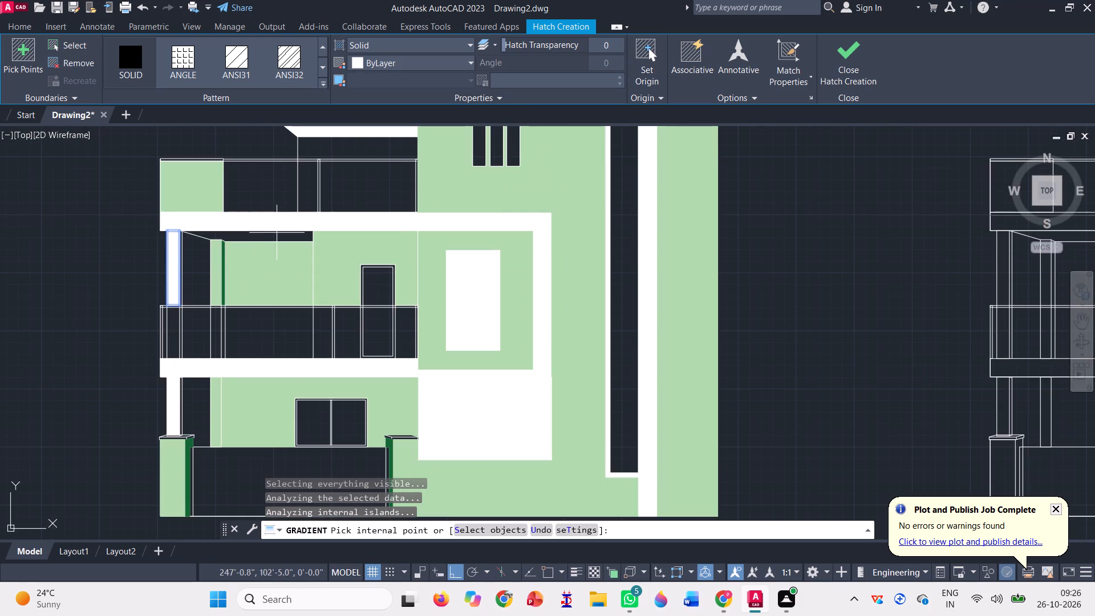
scroll(263, 238, down, 1)
scroll(352, 230, down, 1)
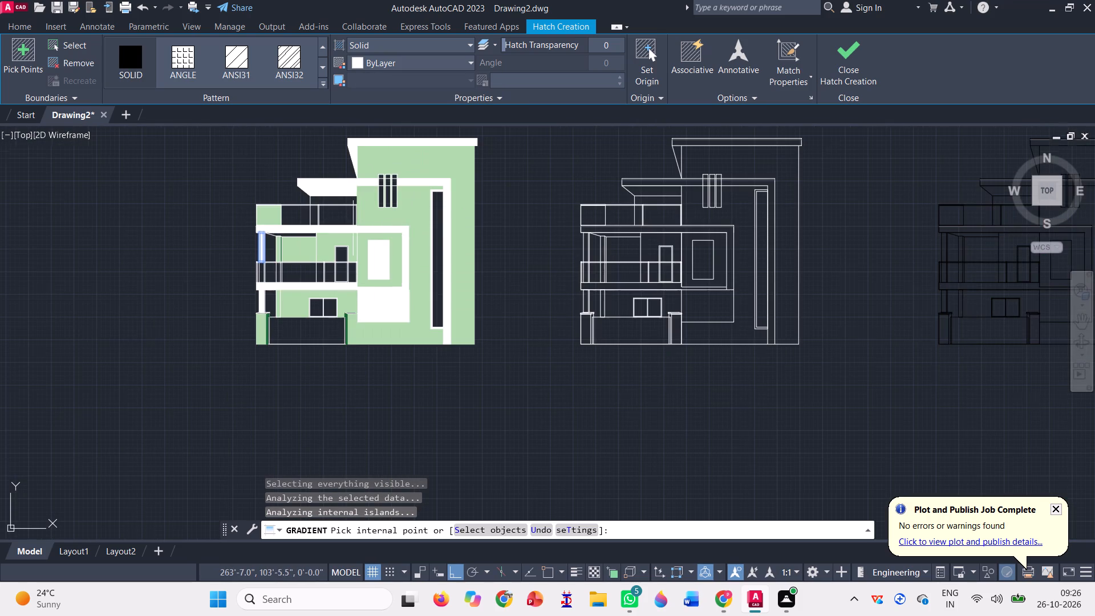
click(848, 46)
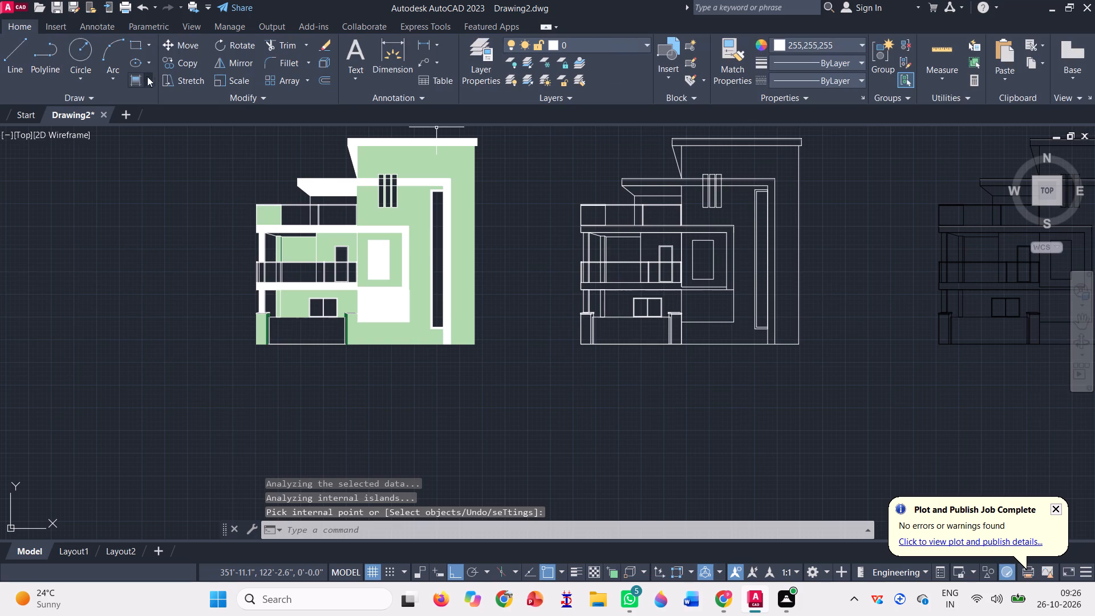
Fill the wall strip beneath the middle roof canopy, above the terrace railing, with a solid hatch in colour 175,217,170.
click(129, 82)
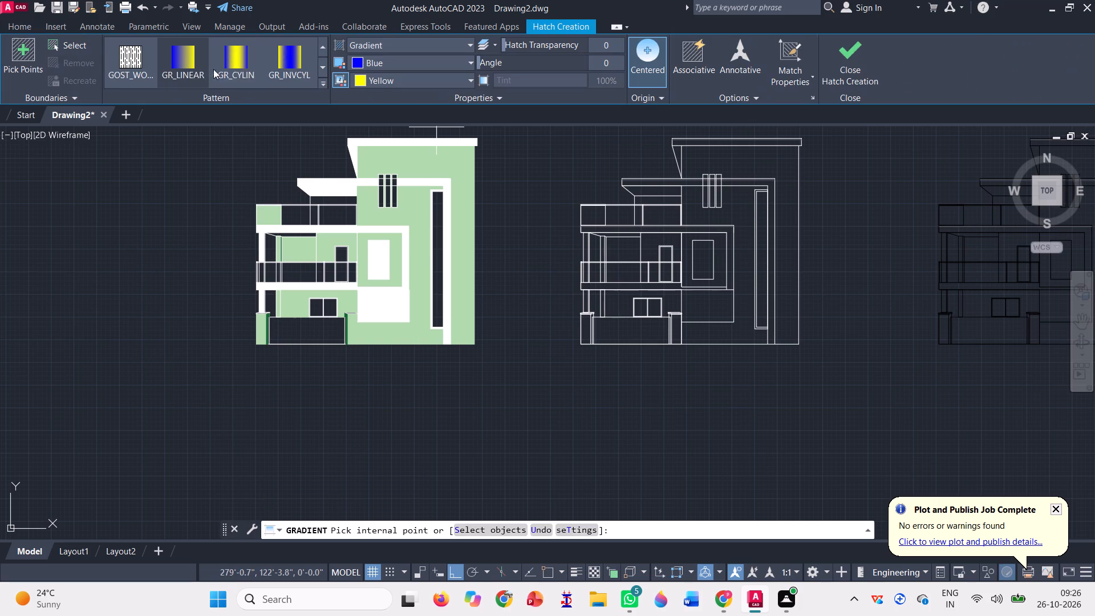
scroll(208, 57, up, 16)
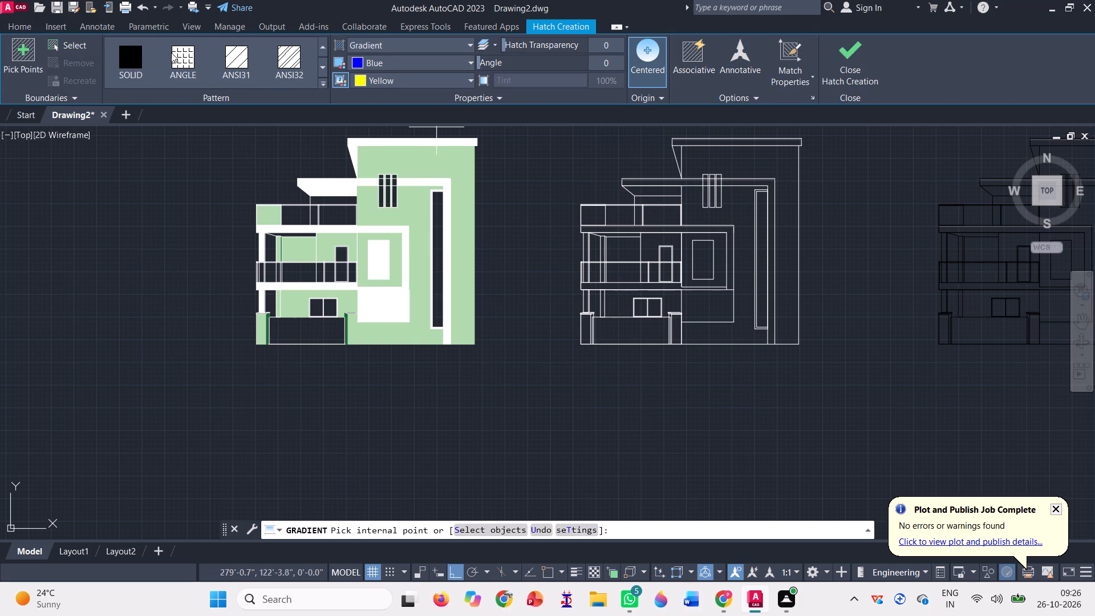
click(135, 47)
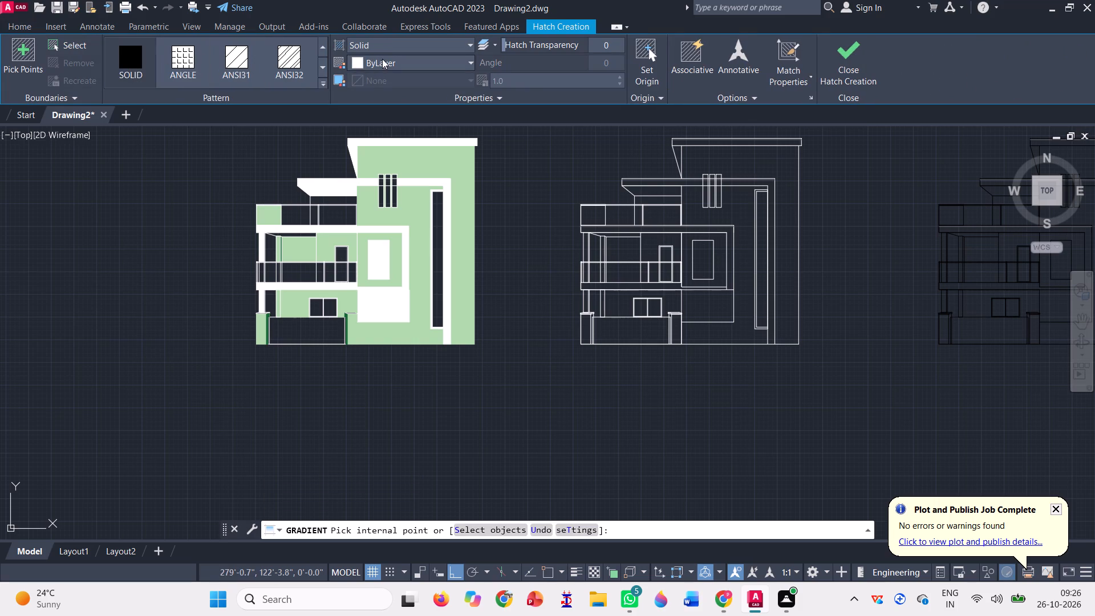
click(382, 59)
click(455, 168)
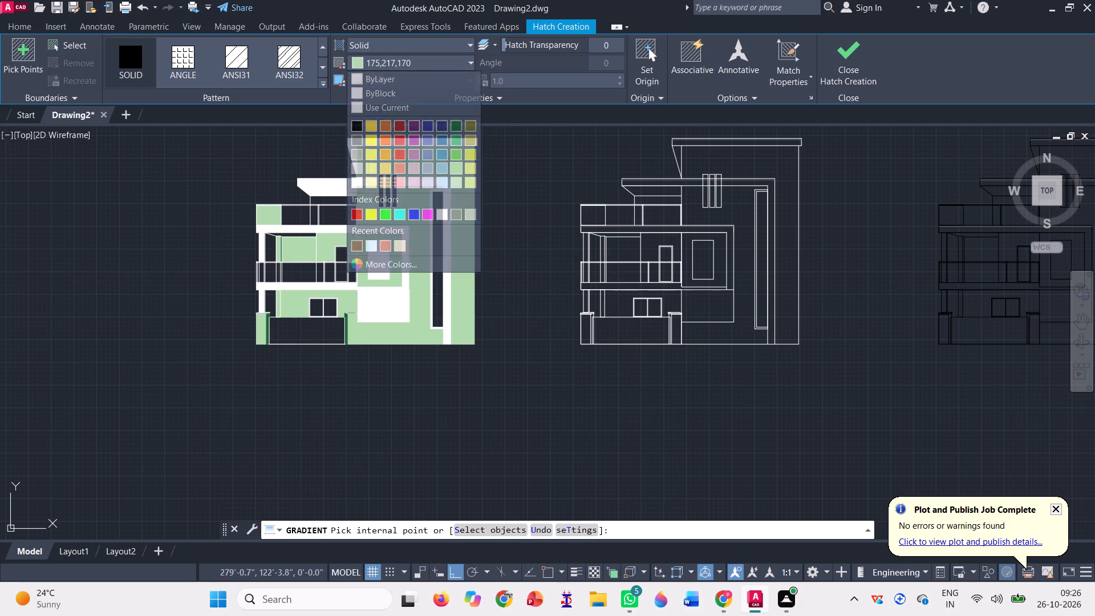
scroll(306, 202, up, 5)
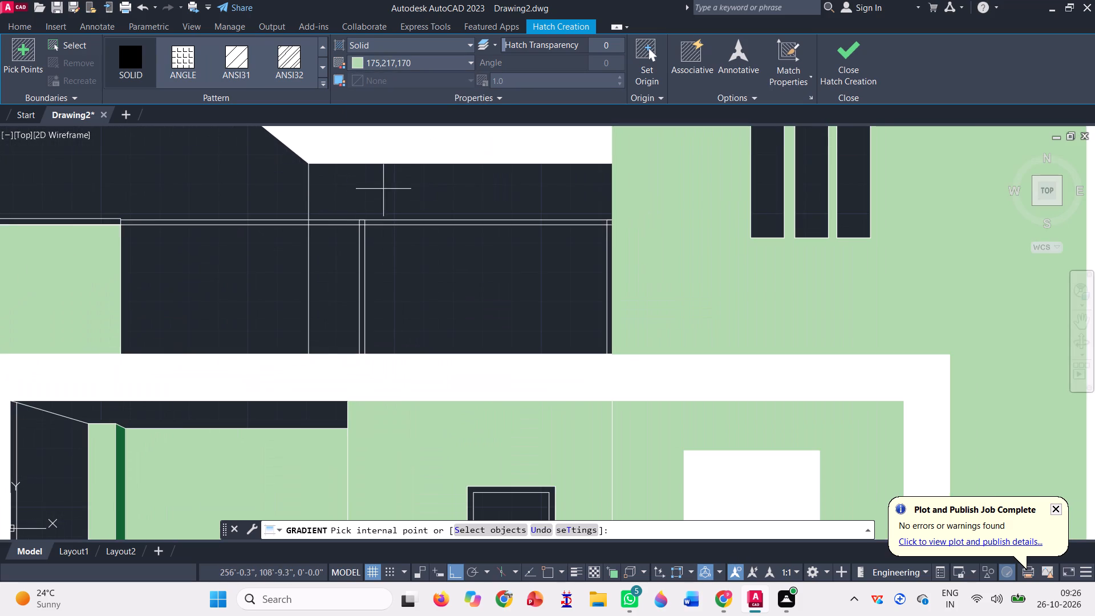
click(383, 188)
scroll(324, 258, down, 2)
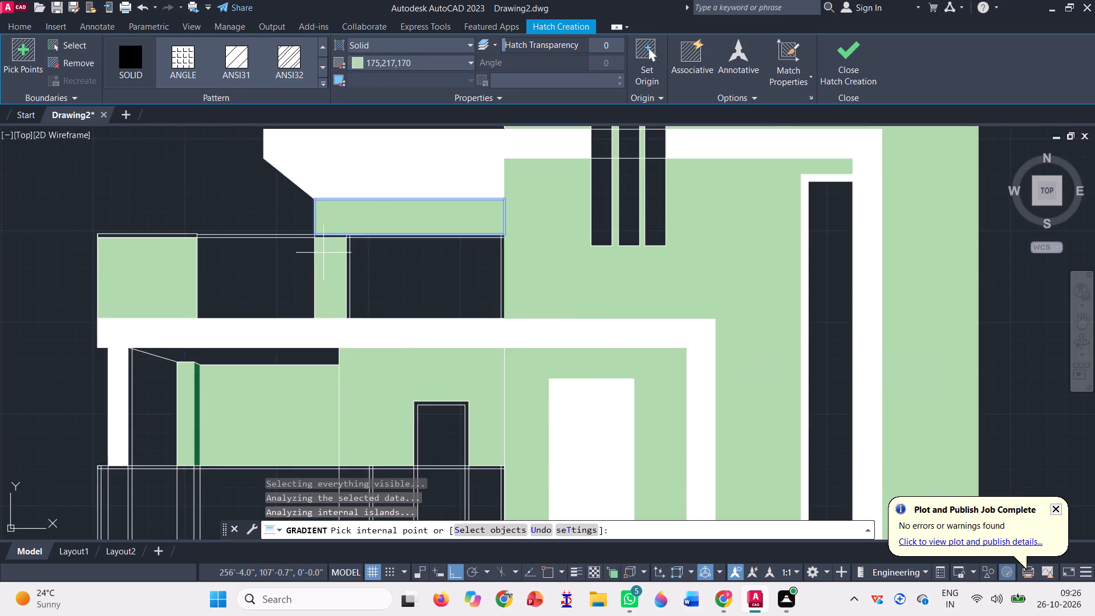
scroll(323, 252, down, 2)
click(850, 68)
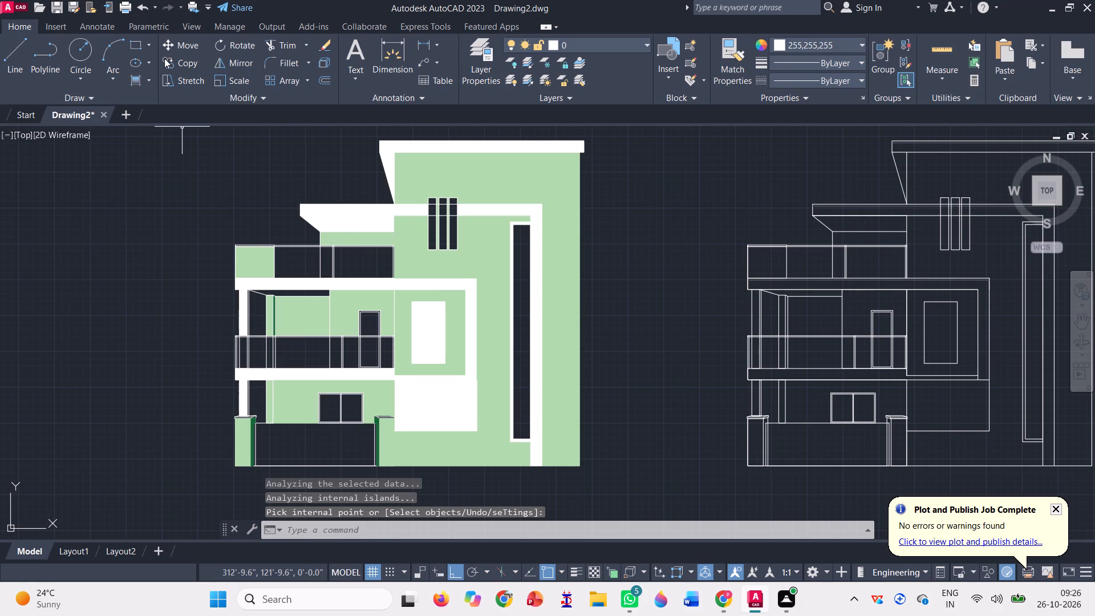
Fill the narrow side face of the upper-floor balcony column with a solid hatch in light grey 199,200,202.
click(137, 76)
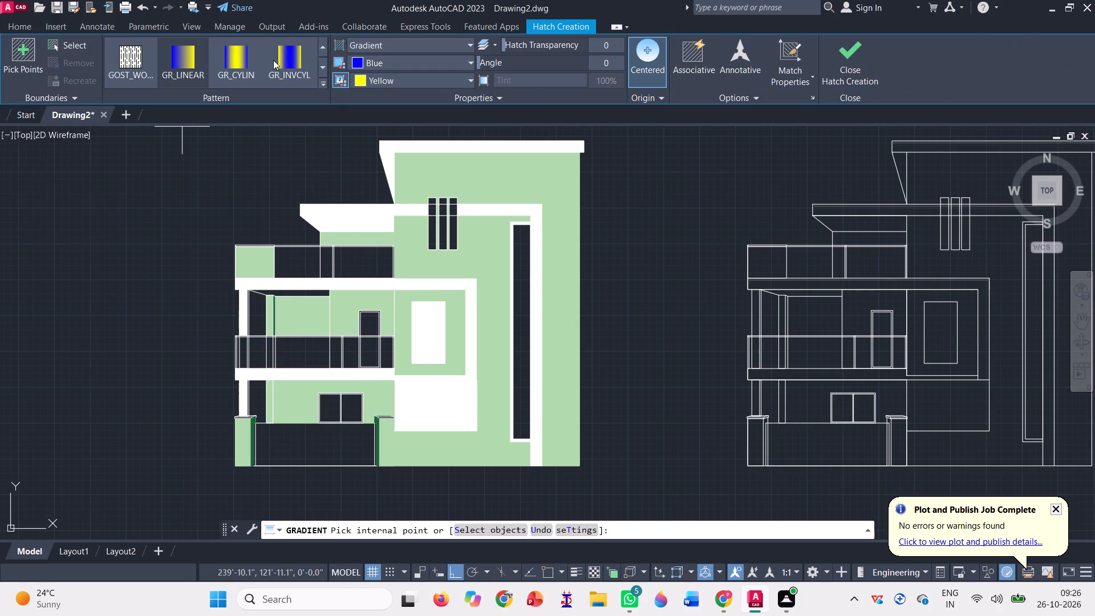
scroll(309, 47, up, 3)
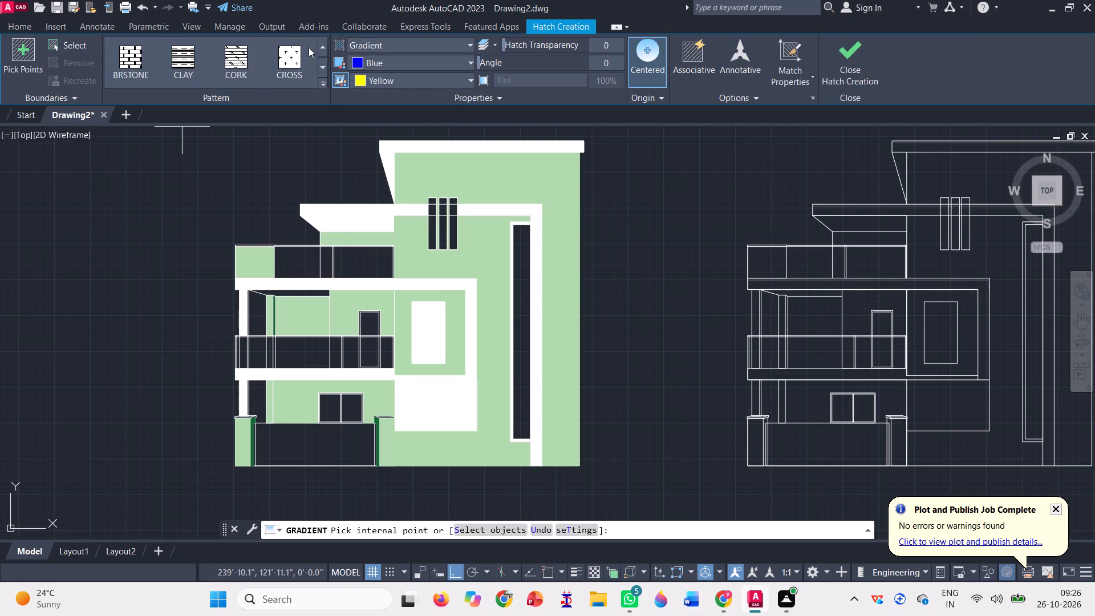
scroll(309, 47, up, 9)
click(125, 60)
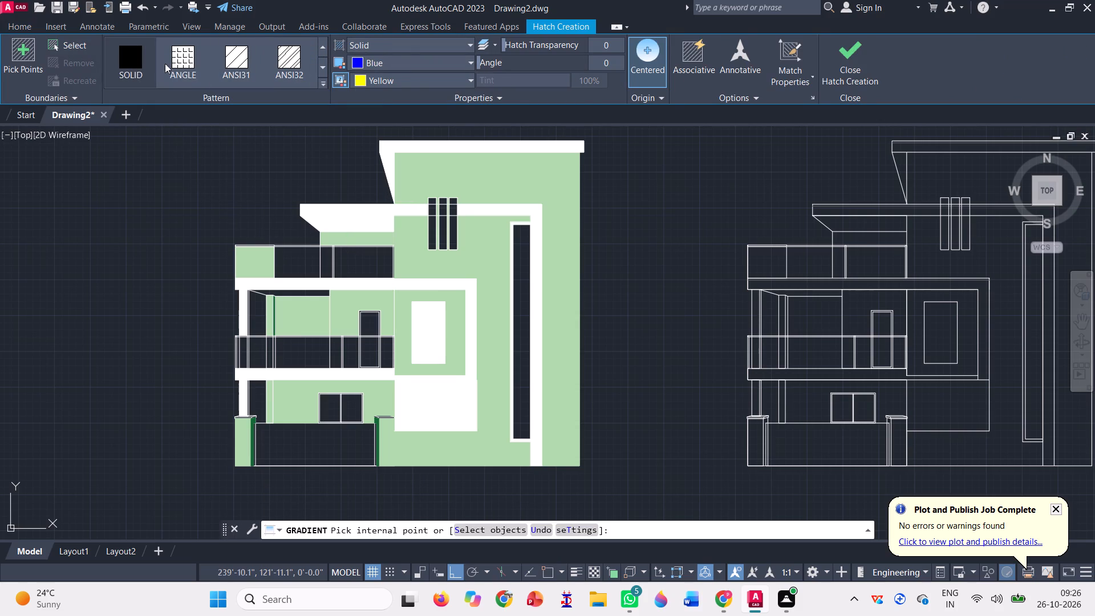
click(408, 62)
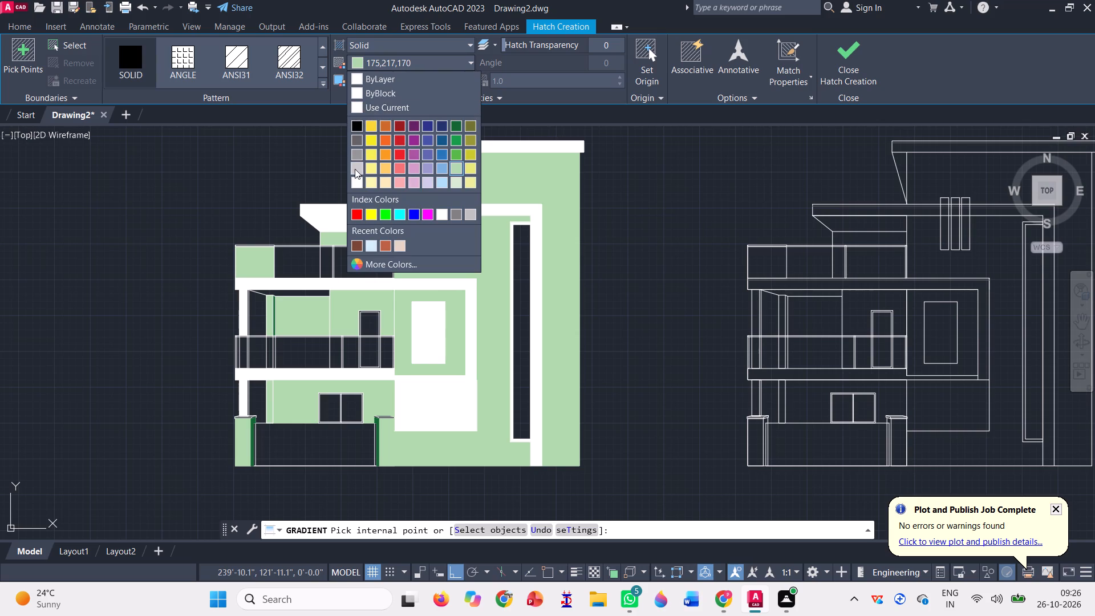
click(355, 169)
scroll(259, 308, up, 4)
scroll(310, 296, up, 1)
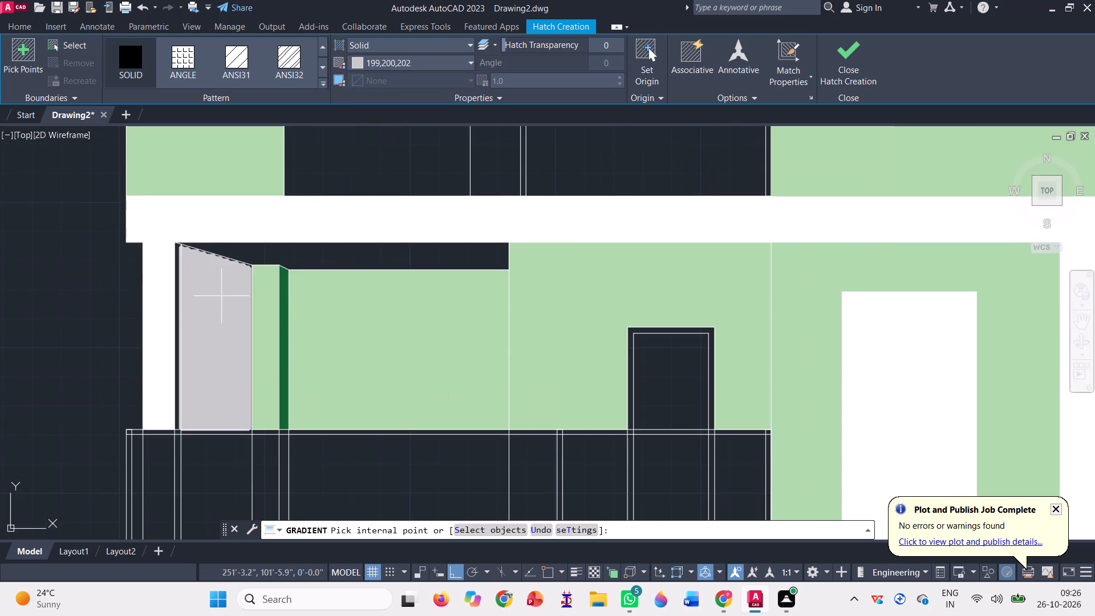
scroll(201, 299, up, 2)
click(136, 294)
scroll(158, 263, down, 3)
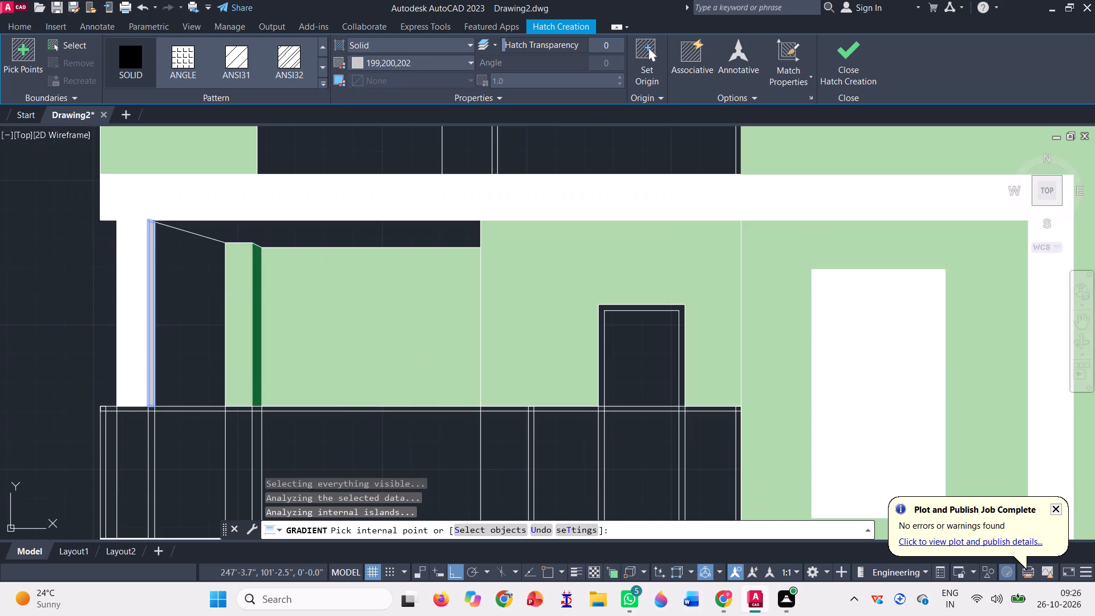
scroll(163, 215, down, 3)
scroll(188, 346, down, 2)
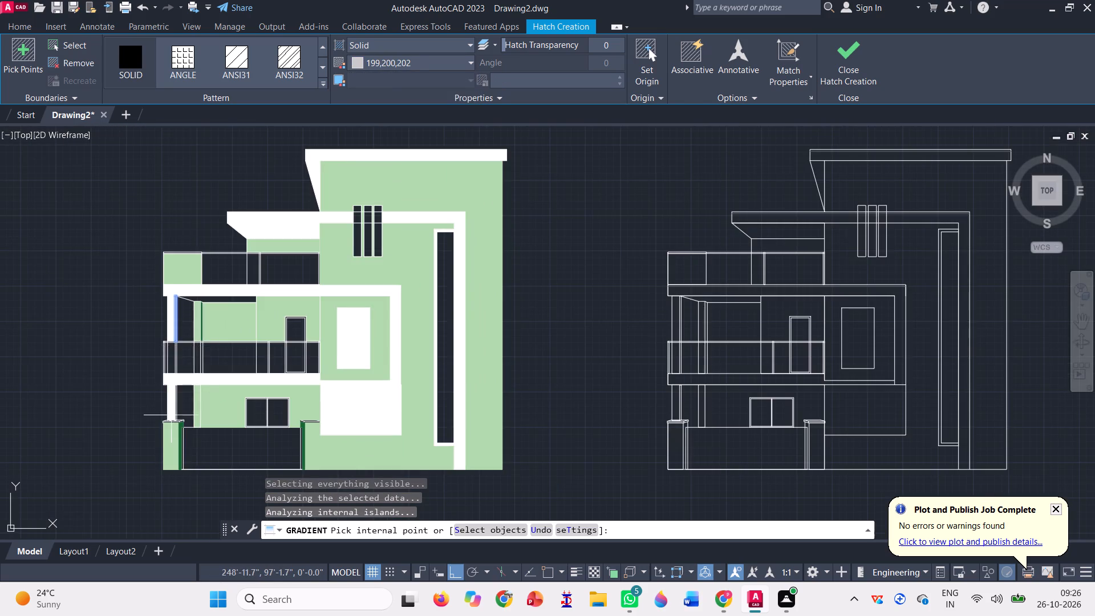
Add the narrow side face of the ground-floor column to the light grey solid hatch.
scroll(171, 416, up, 6)
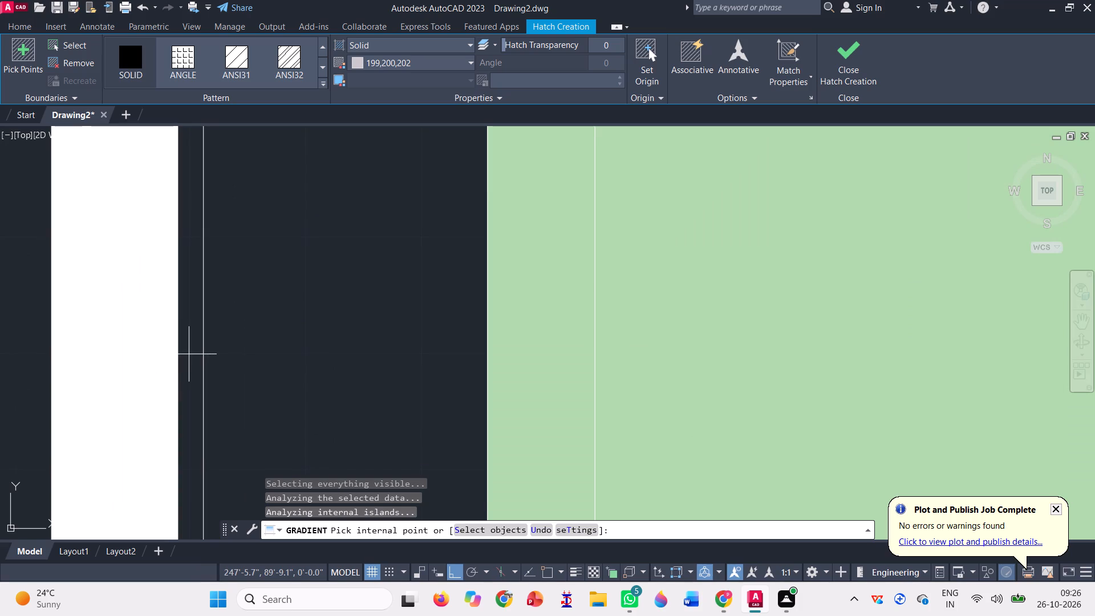
click(188, 352)
scroll(213, 384, down, 8)
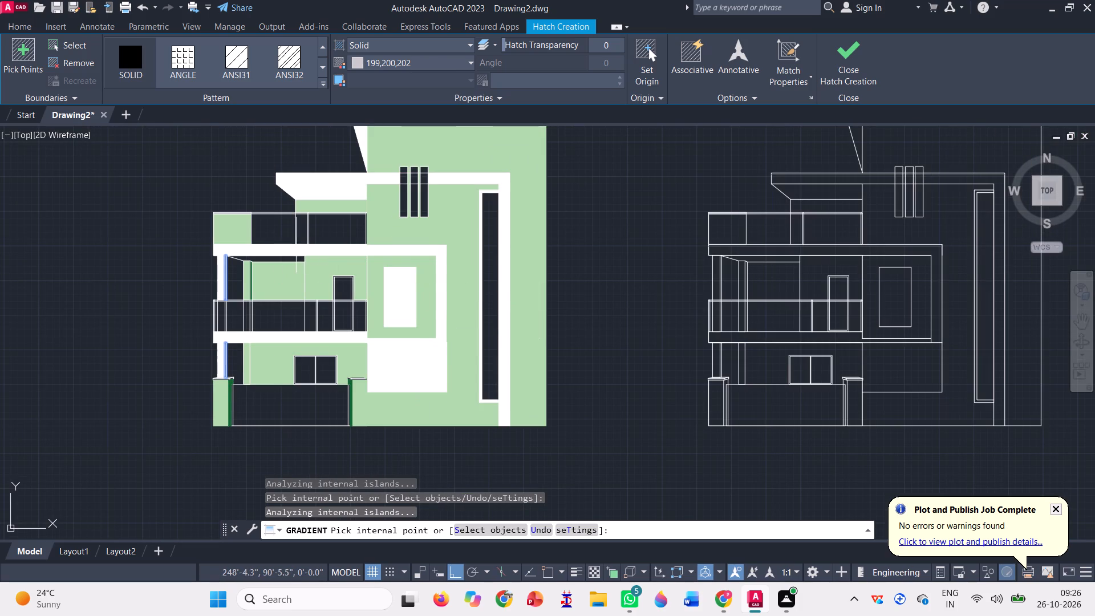
Add the balcony ceiling strip under the upper slab to the light grey solid hatch and finish the hatch.
scroll(288, 257, up, 3)
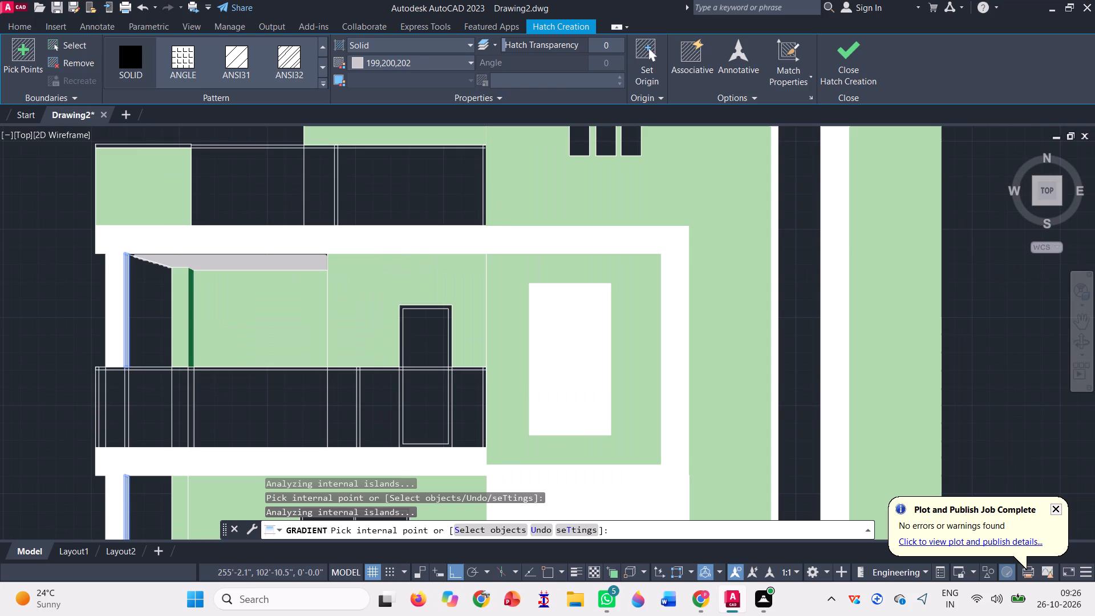
click(288, 257)
scroll(285, 284, down, 3)
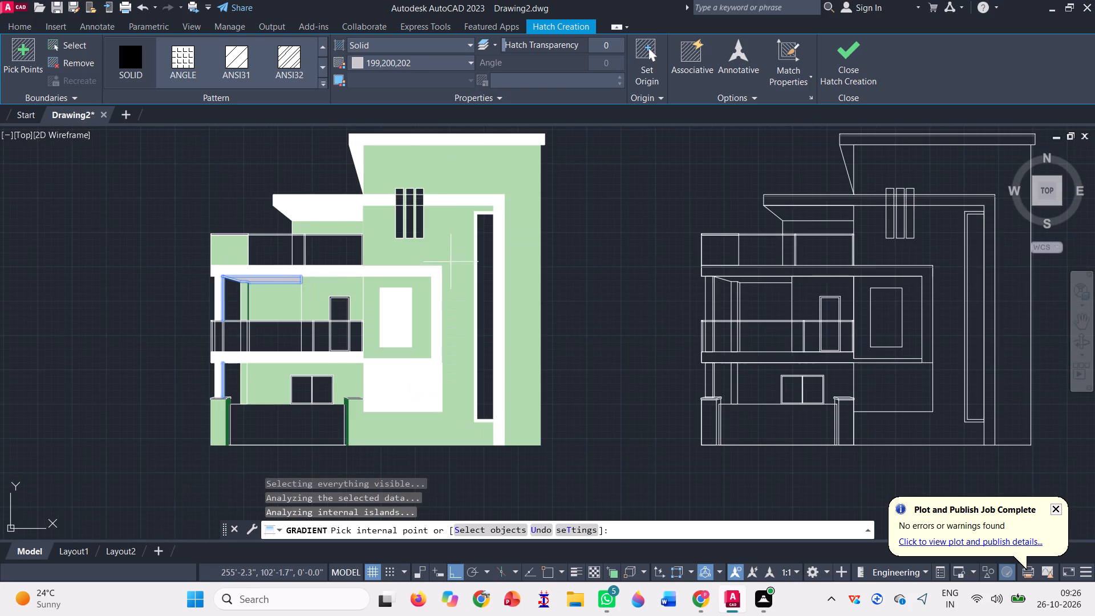
click(850, 55)
Fill the rightmost of the three vertical bars crossing the middle roof band with a solid hatch in dark grey 99,100,102.
scroll(308, 266, up, 3)
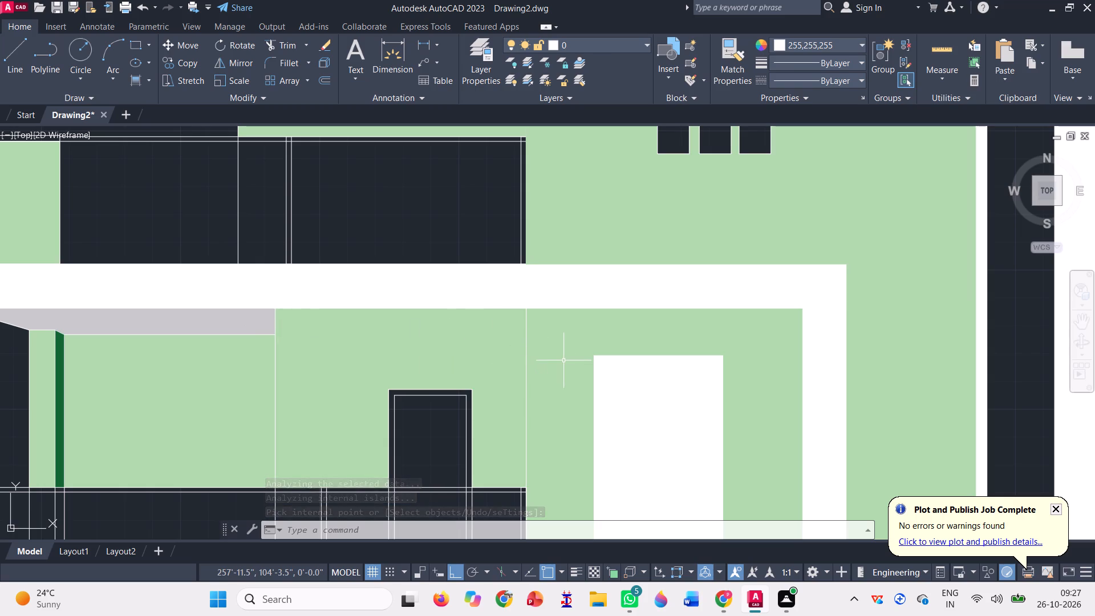
scroll(405, 349, down, 1)
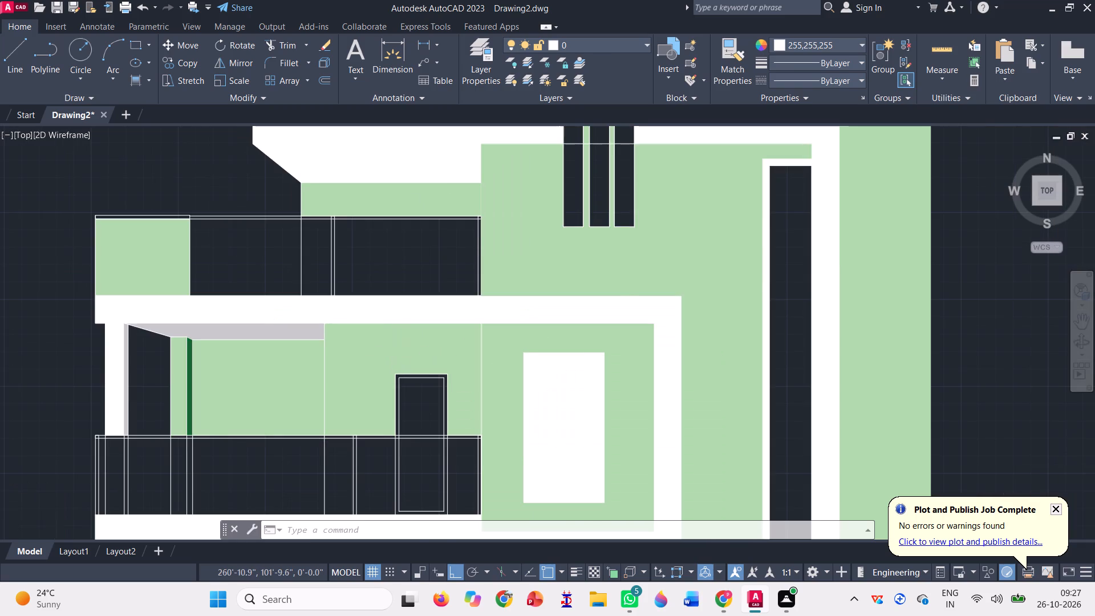
scroll(391, 354, down, 2)
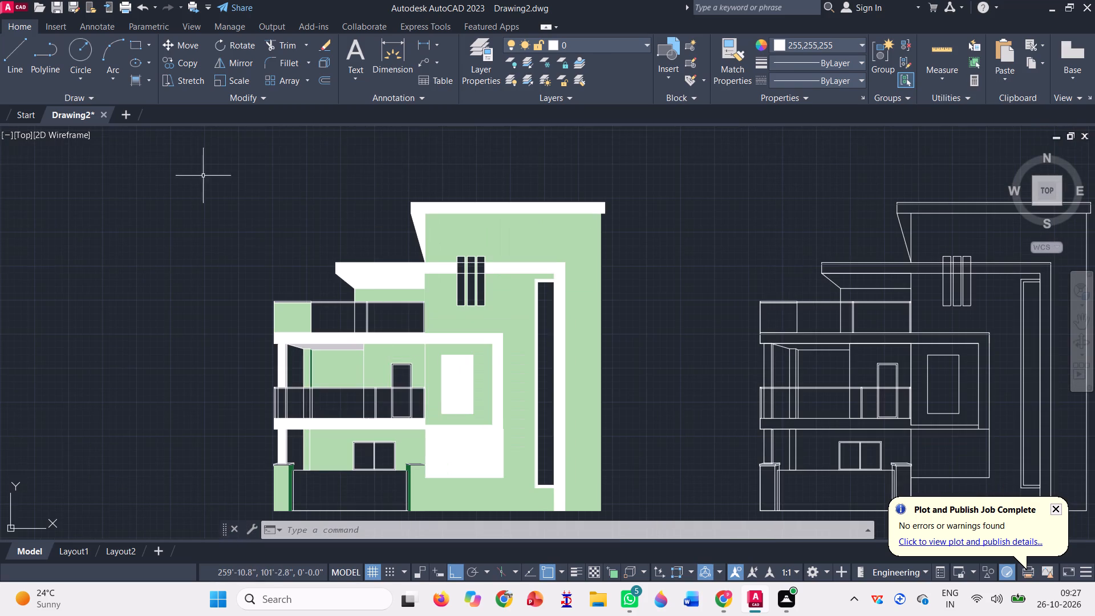
click(133, 76)
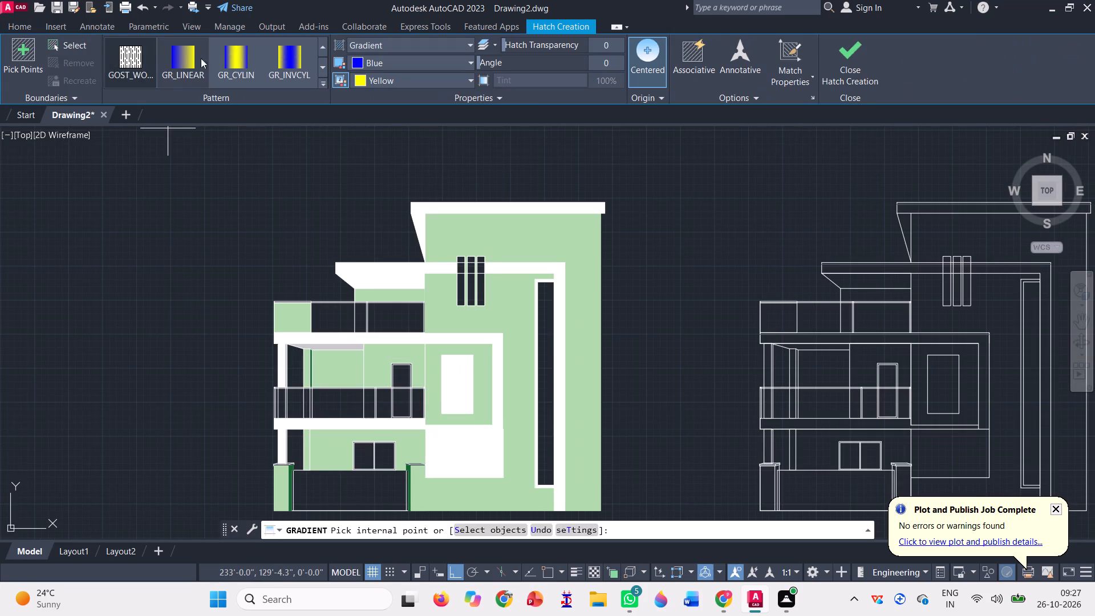
scroll(257, 44, up, 16)
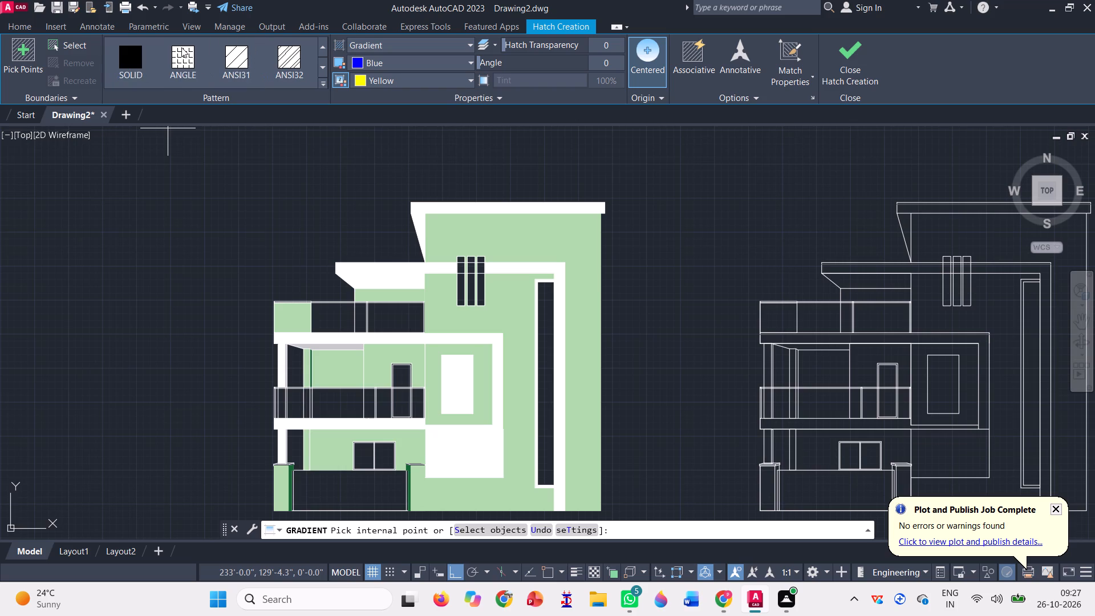
click(131, 60)
click(378, 67)
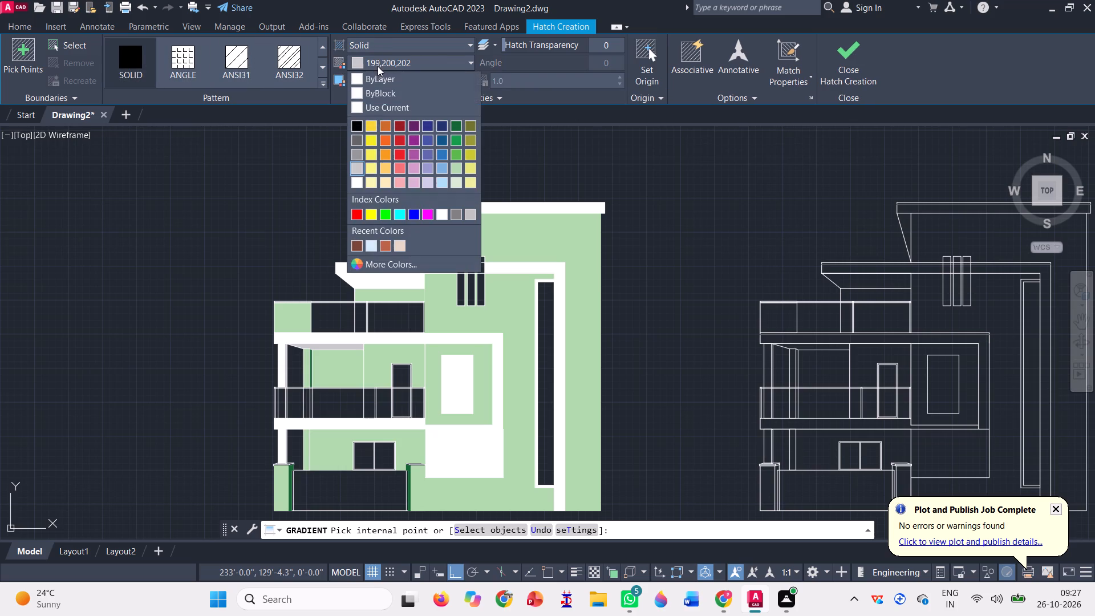
click(356, 143)
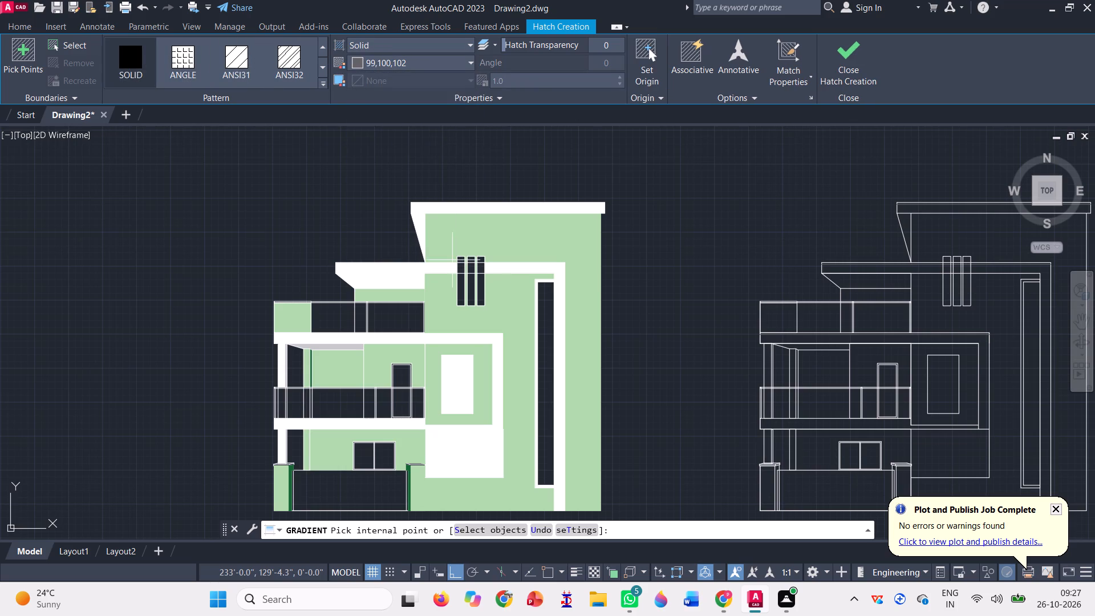
scroll(478, 282, up, 3)
click(478, 281)
click(482, 222)
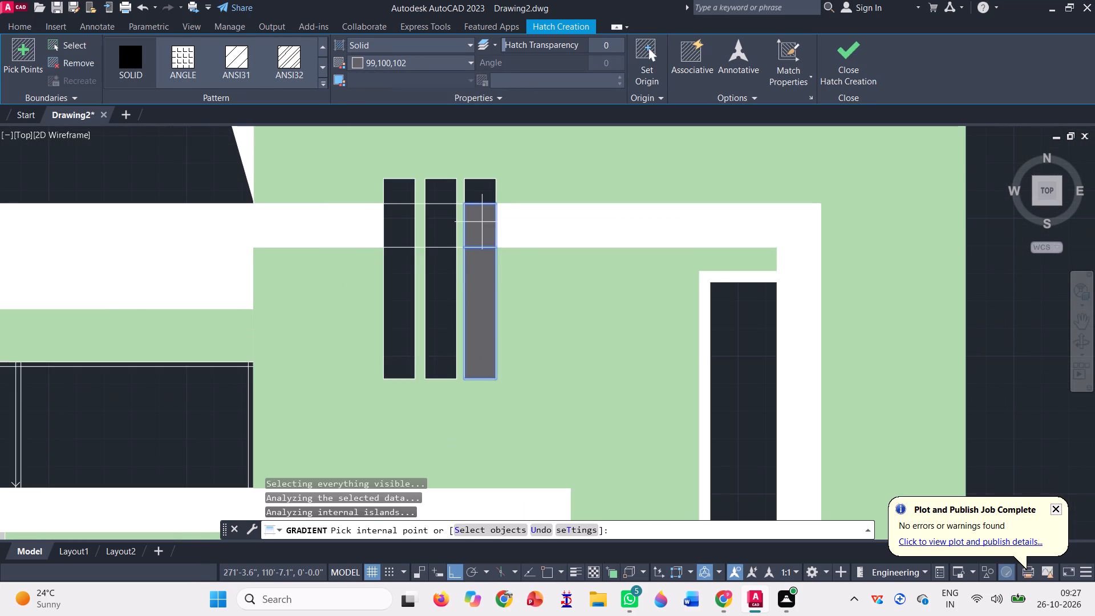
click(486, 188)
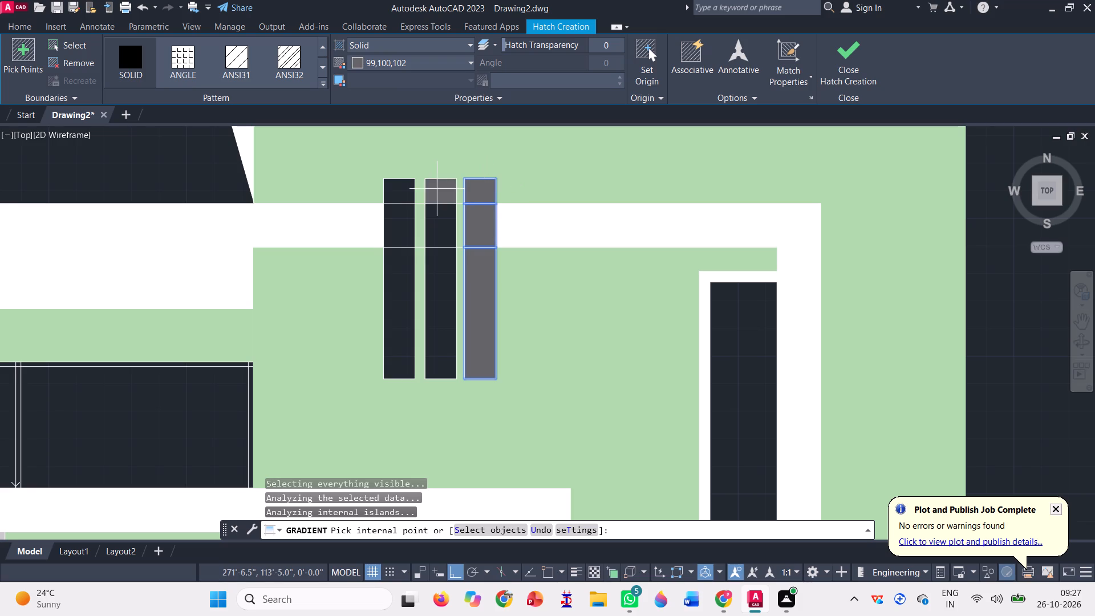
Add all sections of the middle and leftmost vertical bars to the dark grey solid hatch and finish the hatch.
click(437, 189)
click(454, 236)
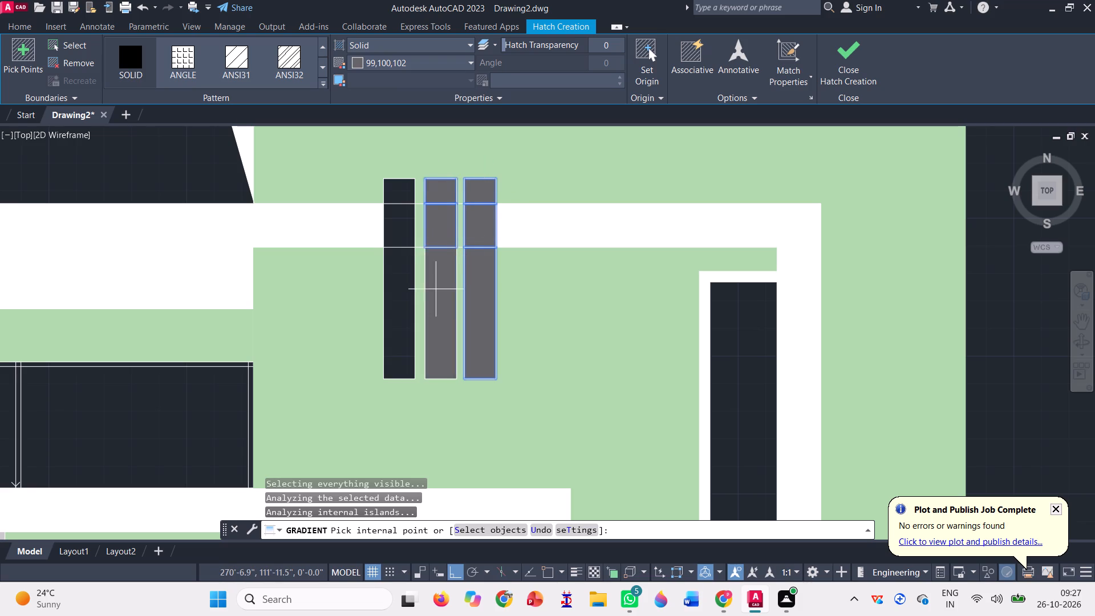
click(436, 289)
click(403, 281)
click(404, 234)
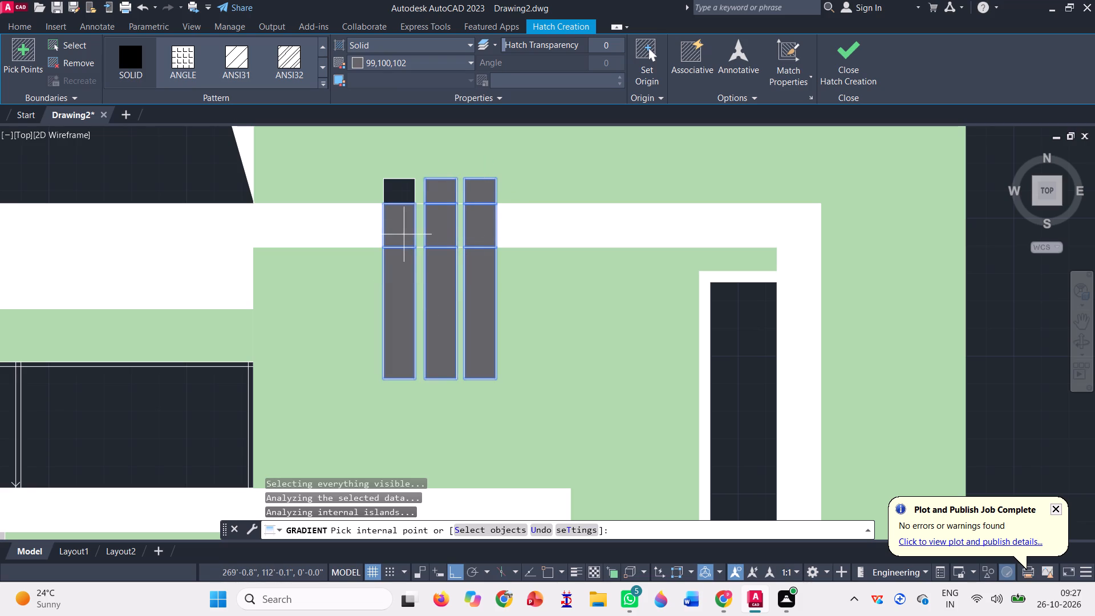
click(395, 198)
scroll(417, 252, down, 4)
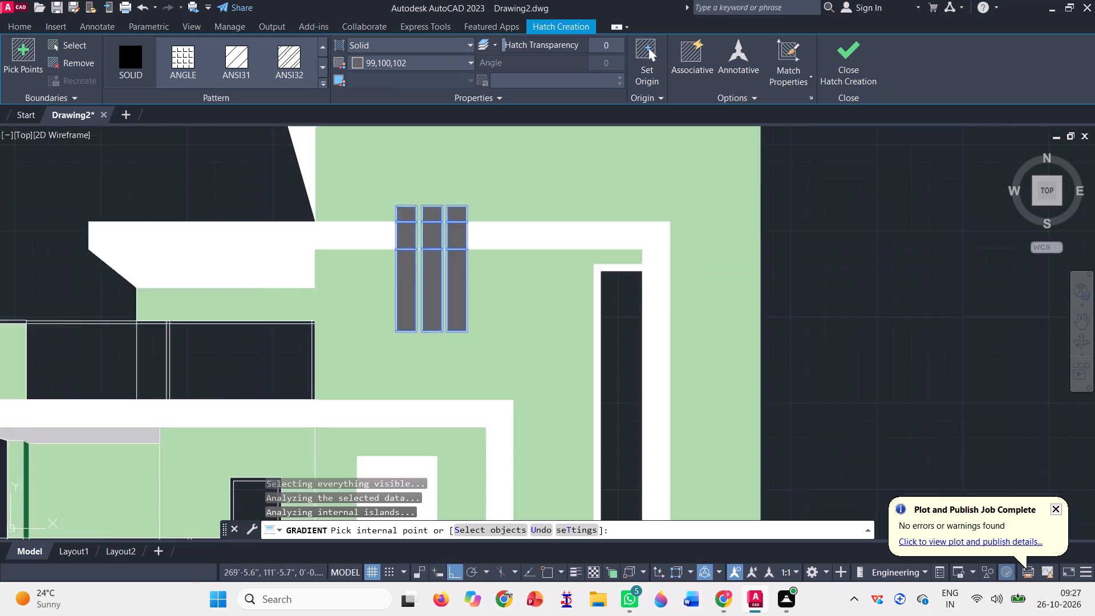
scroll(414, 246, down, 2)
click(847, 50)
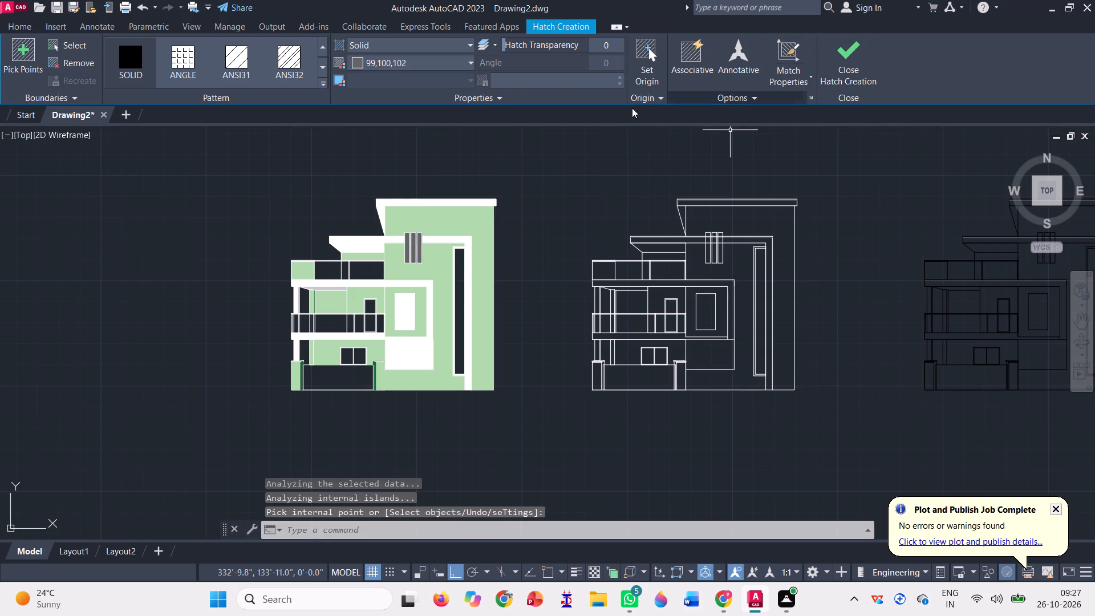
Fill the glass panels of the upper terrace railing with a solid hatch in light blue 209,236,250.
click(138, 77)
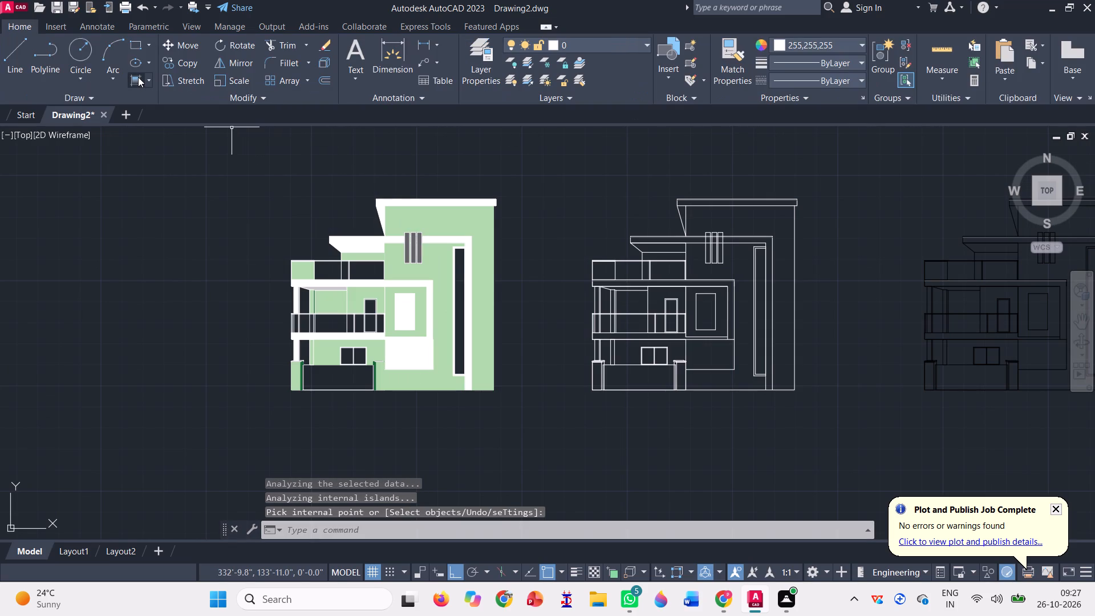
scroll(269, 68, up, 6)
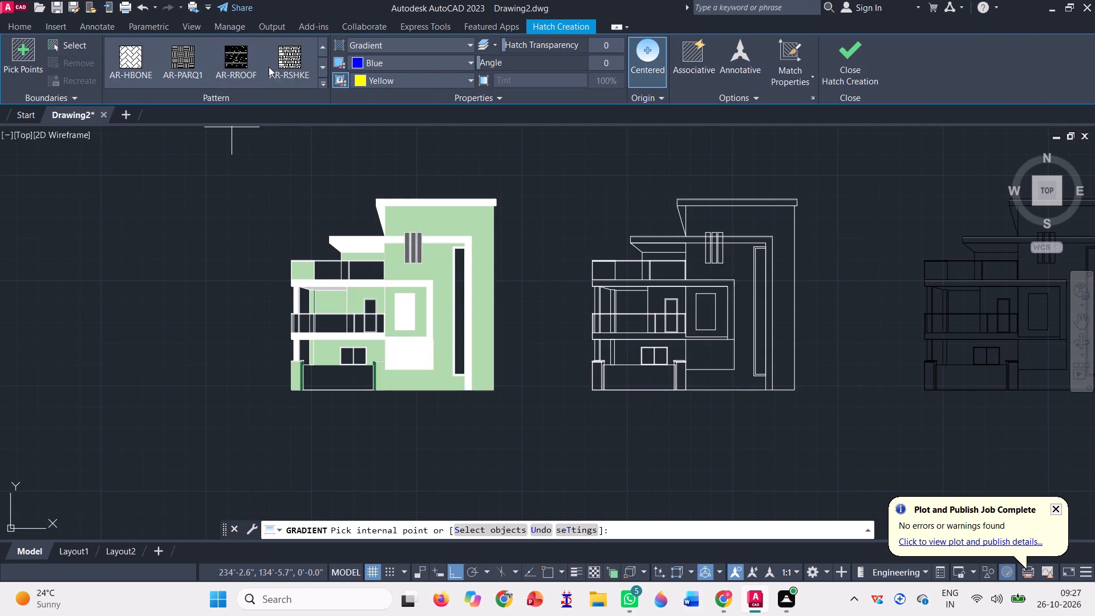
scroll(269, 67, up, 7)
click(142, 65)
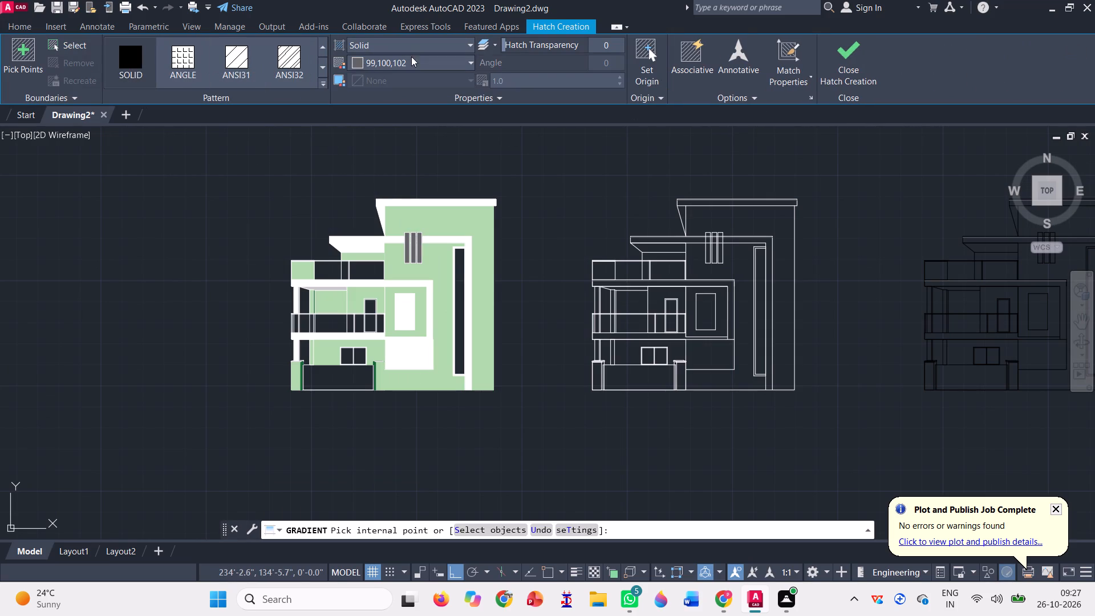
click(410, 60)
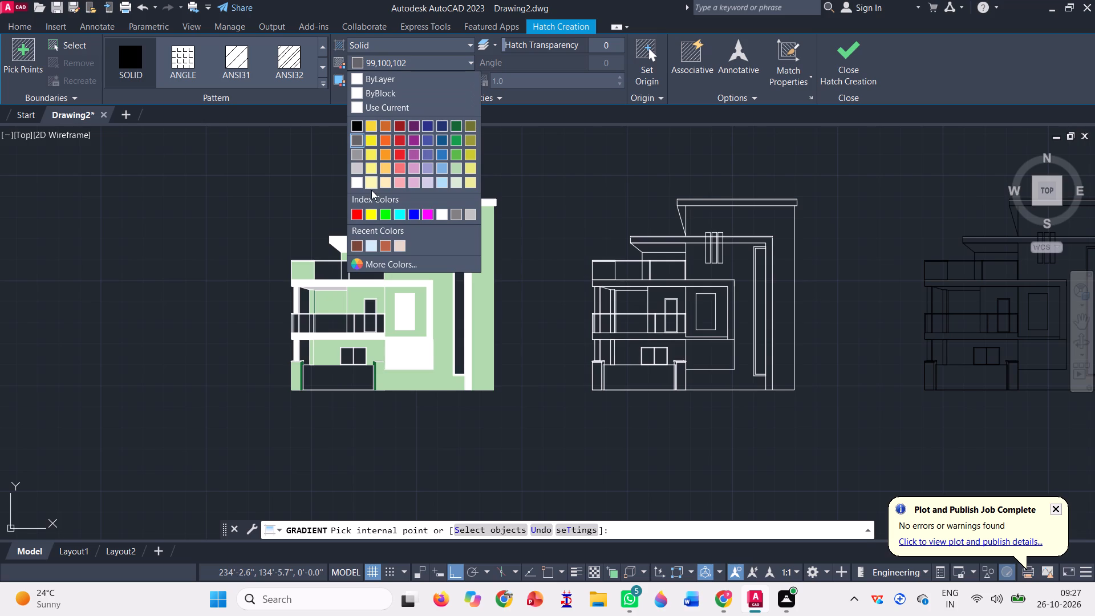
click(373, 241)
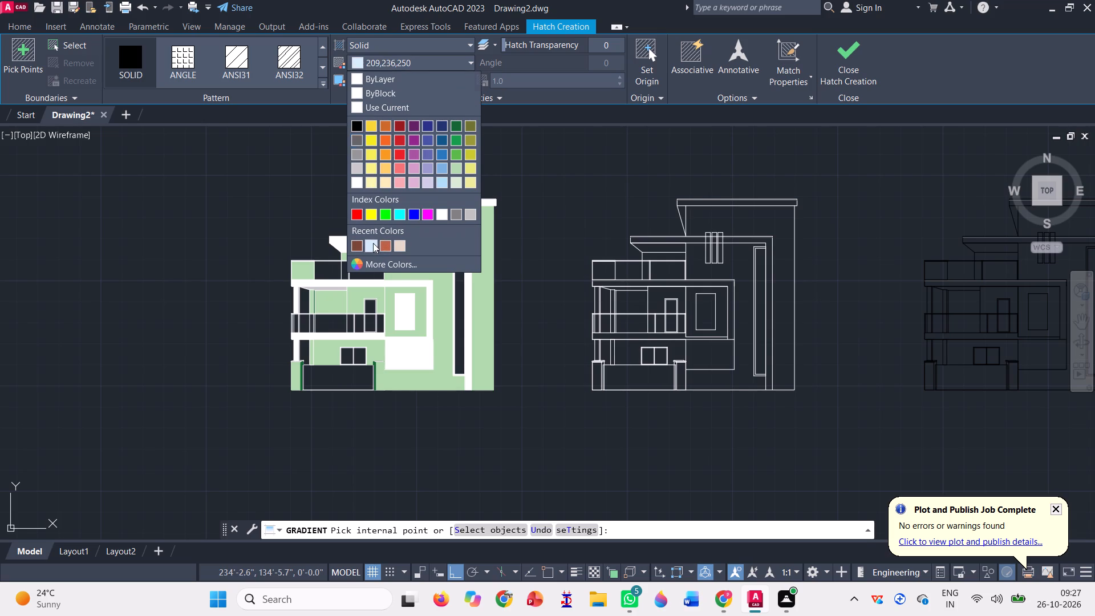
scroll(354, 282, up, 4)
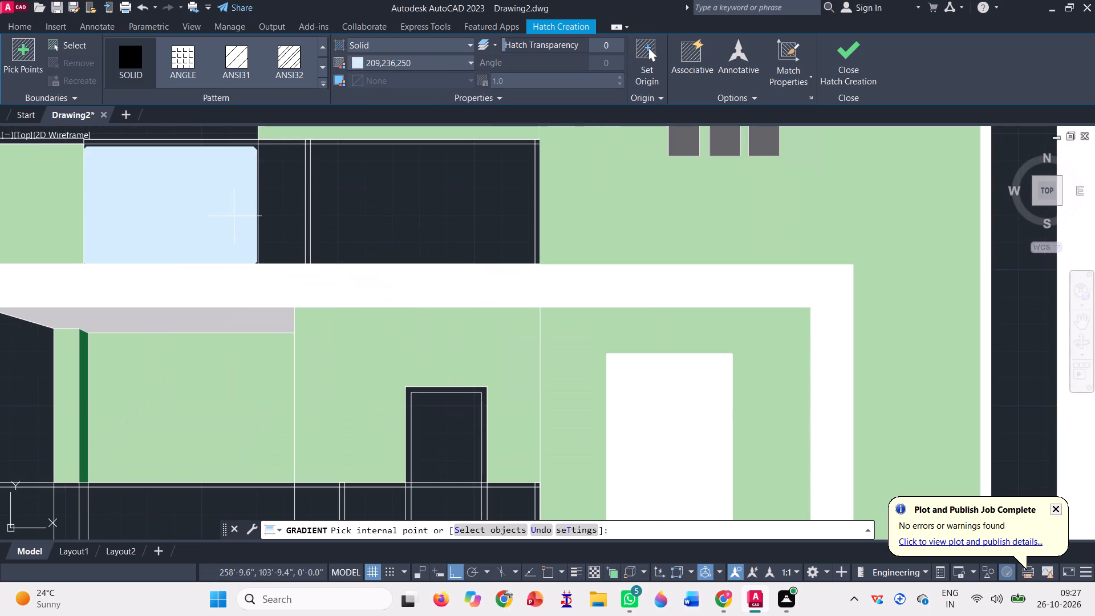
click(233, 214)
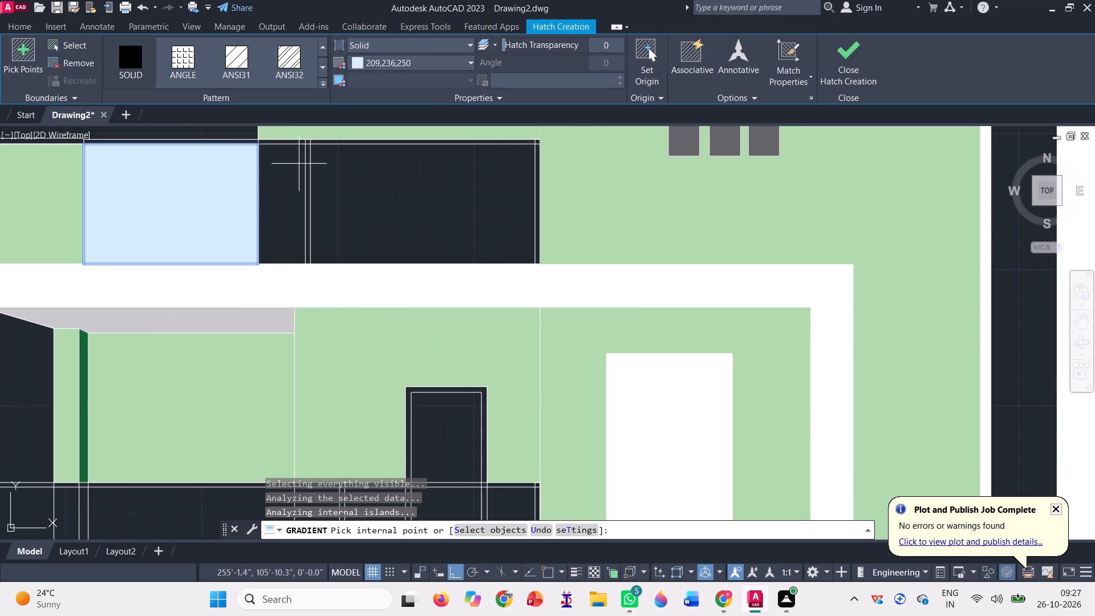
click(299, 164)
click(379, 192)
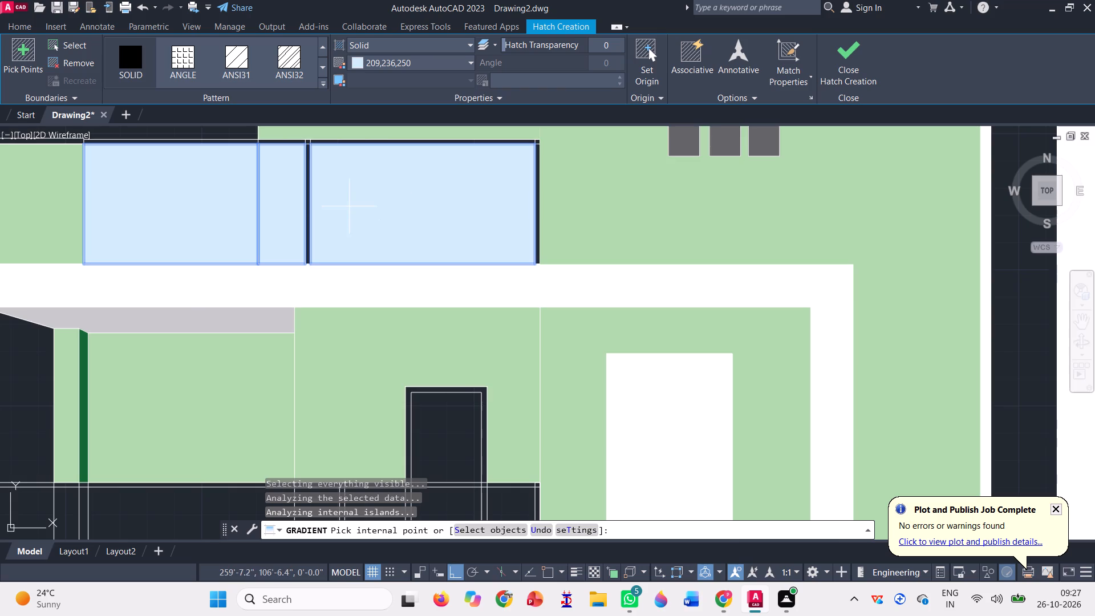
Add the balcony door's glass, both behind and above the railing, to the light blue solid hatch.
scroll(264, 172, down, 3)
scroll(319, 275, up, 3)
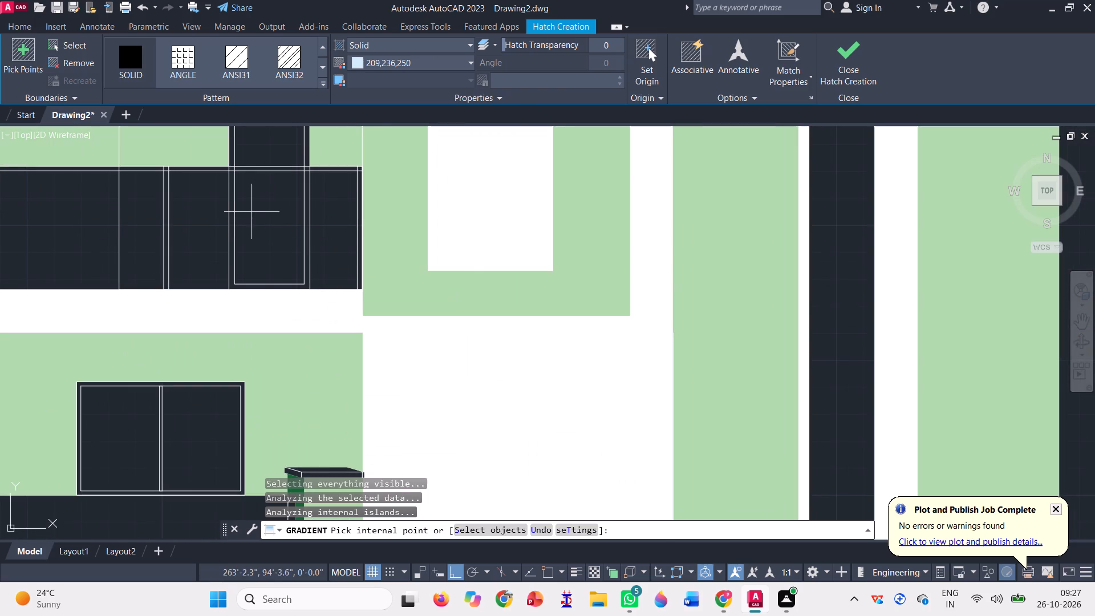
click(259, 223)
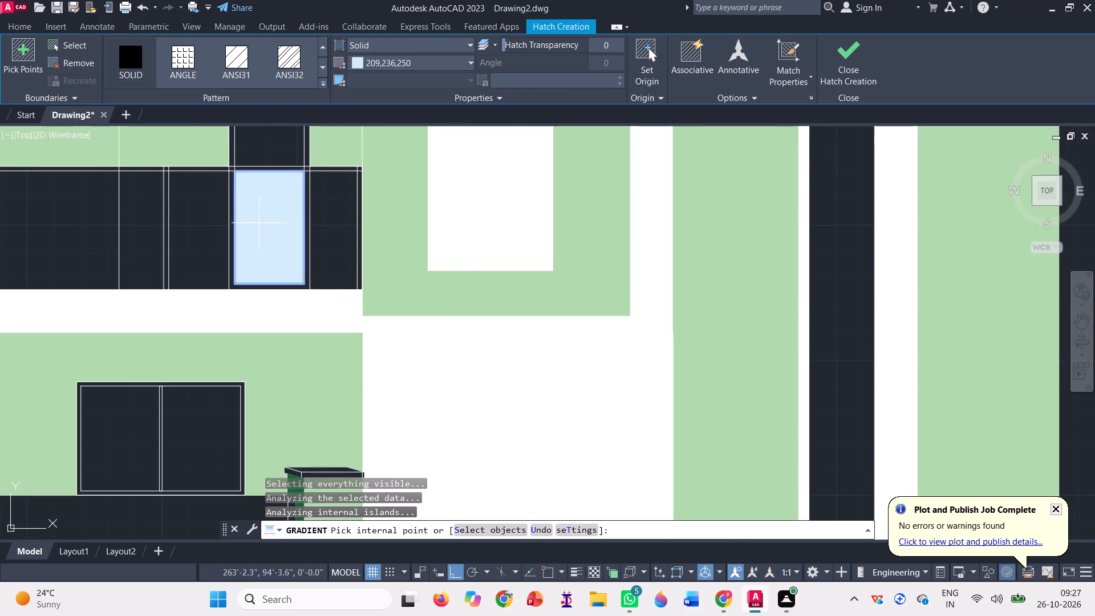
scroll(242, 226, down, 2)
click(257, 183)
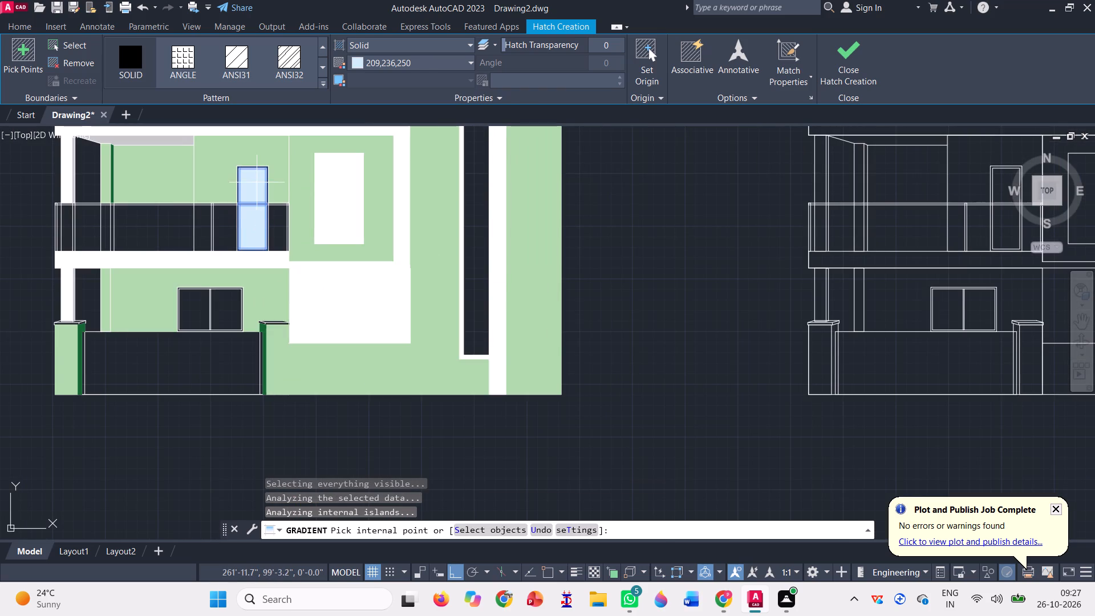
Add the railing panel right of the balcony door and the adjoining narrow door-frame strip to the light blue hatch.
scroll(281, 254, up, 3)
click(258, 191)
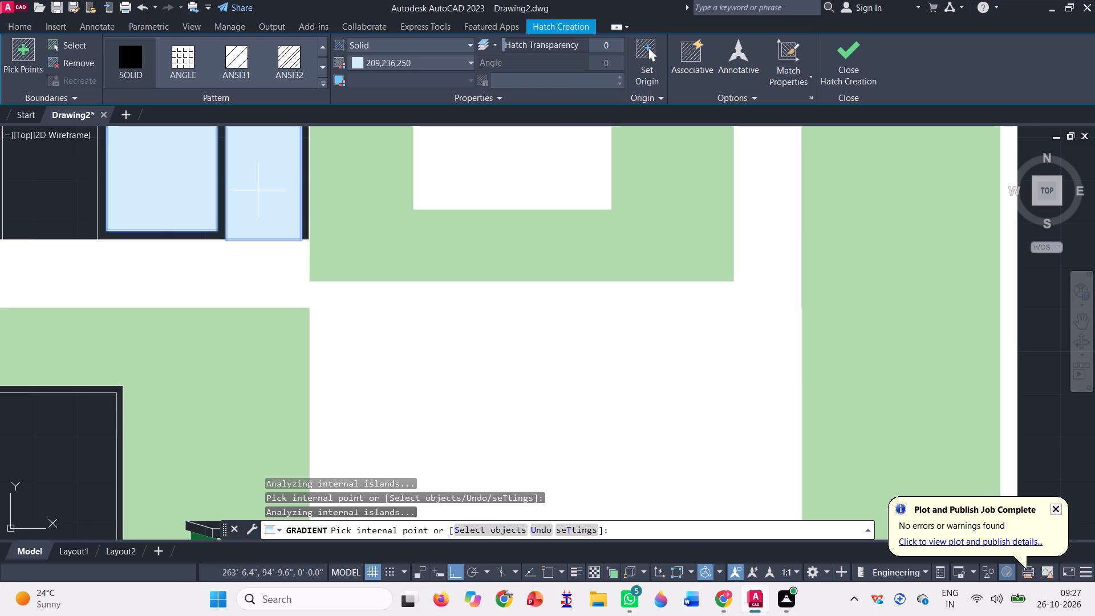
scroll(222, 225, down, 2)
scroll(216, 181, up, 3)
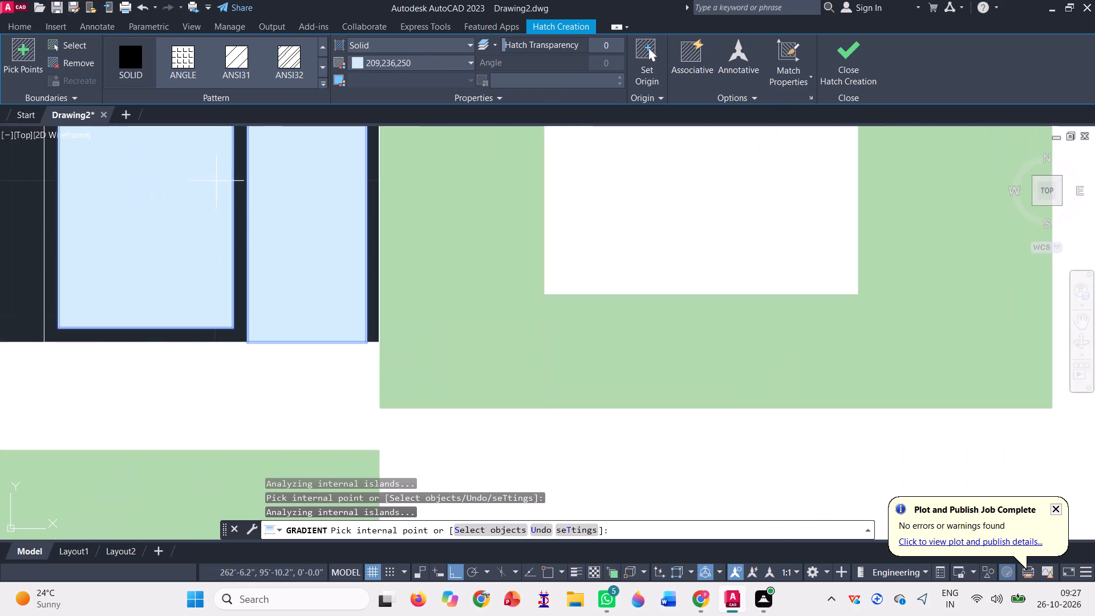
scroll(248, 203, up, 3)
click(214, 196)
Add the balcony railing panels from the door leftwards to the column to the light blue solid hatch.
scroll(283, 214, down, 4)
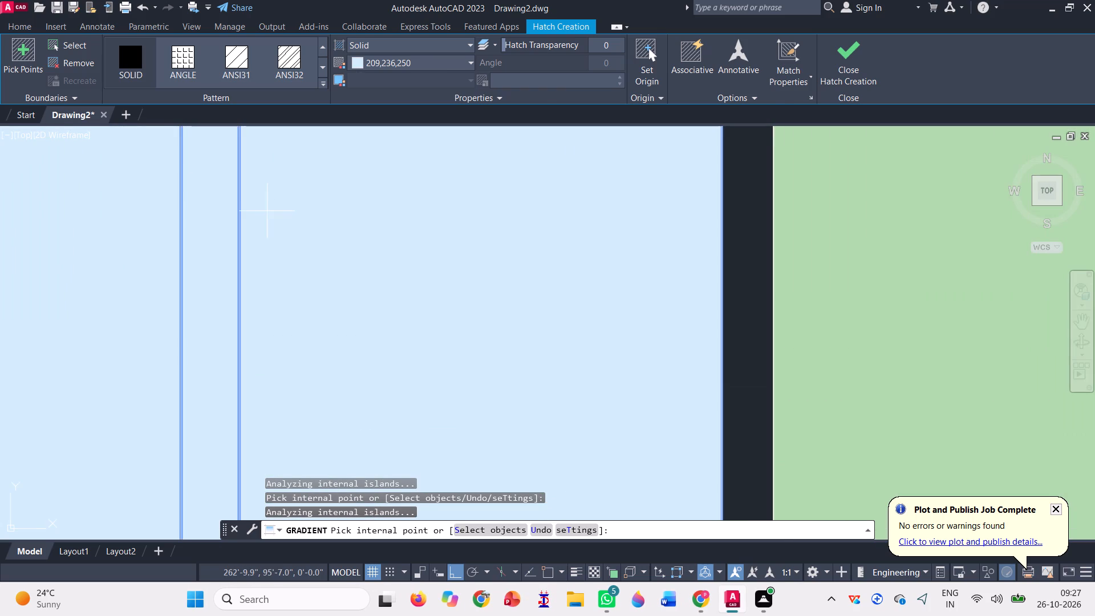
scroll(317, 209, down, 7)
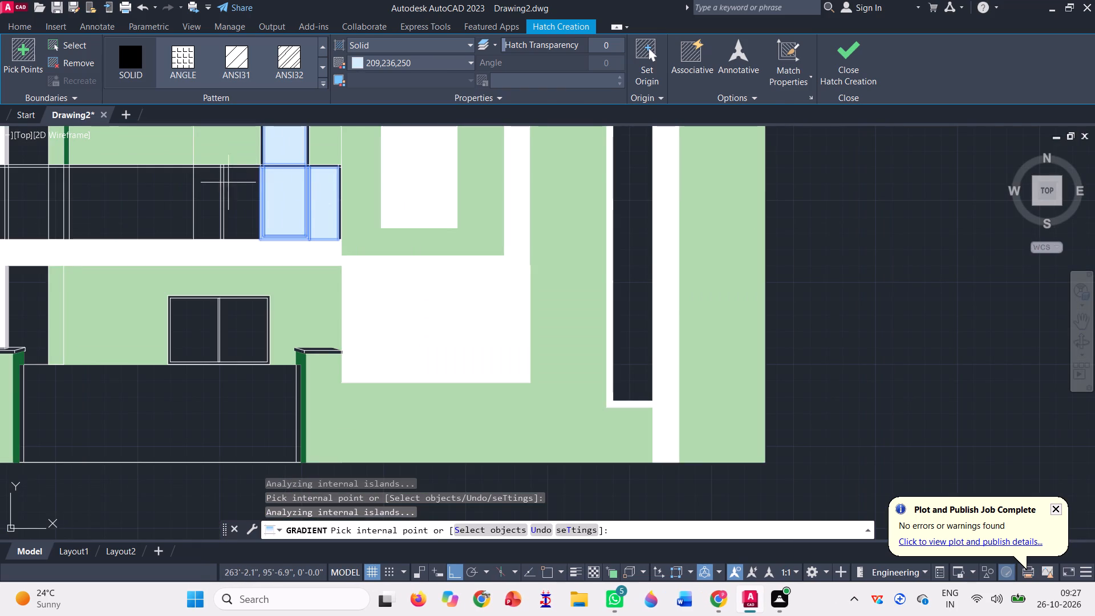
click(236, 195)
click(200, 187)
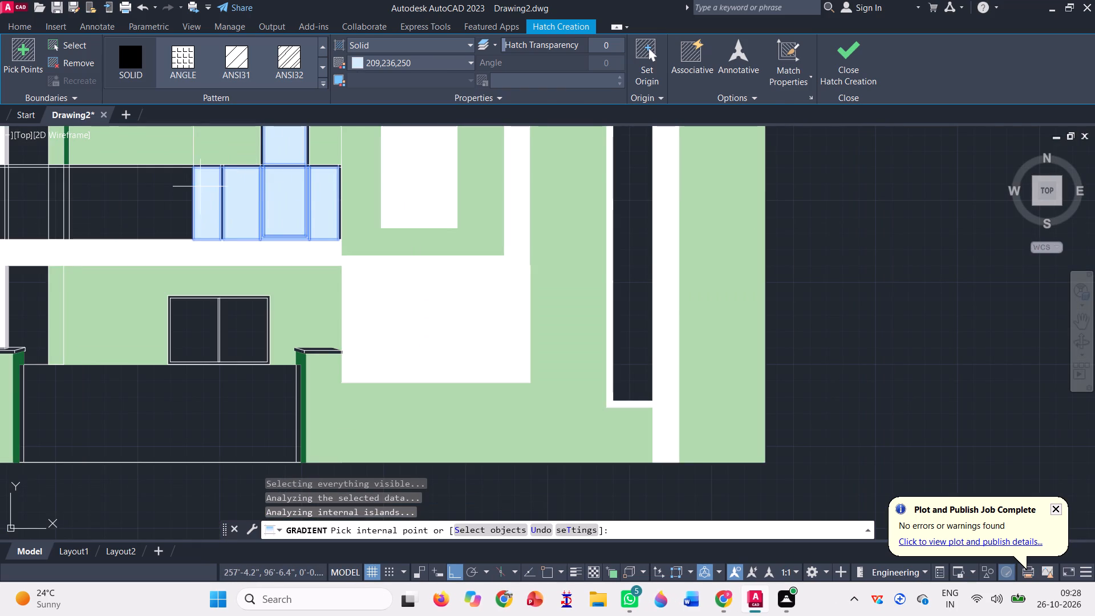
click(159, 188)
scroll(182, 209, down, 2)
scroll(131, 203, up, 3)
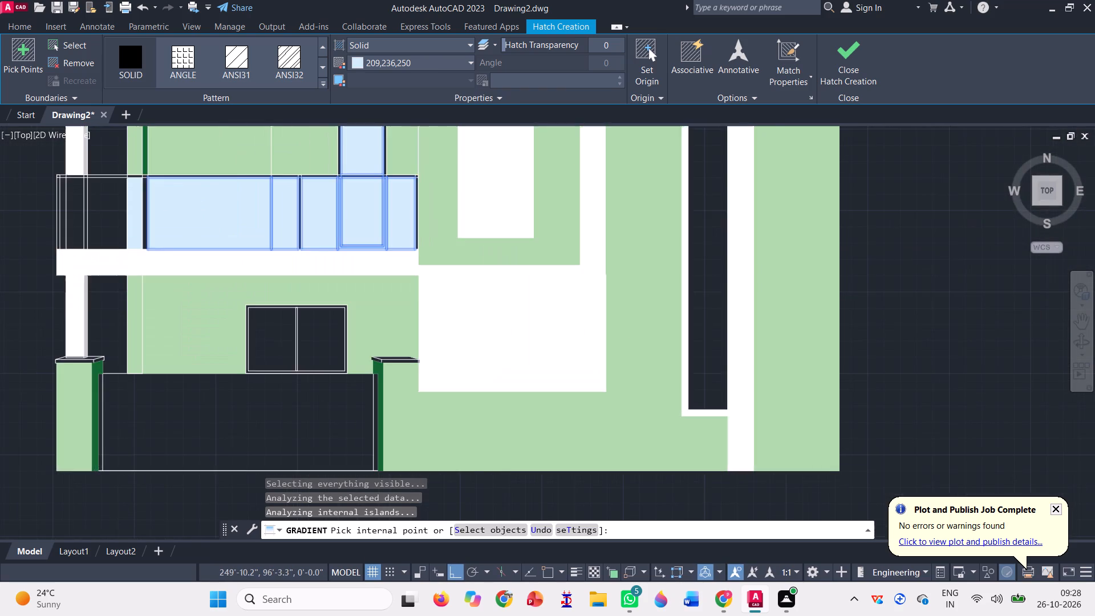
click(107, 200)
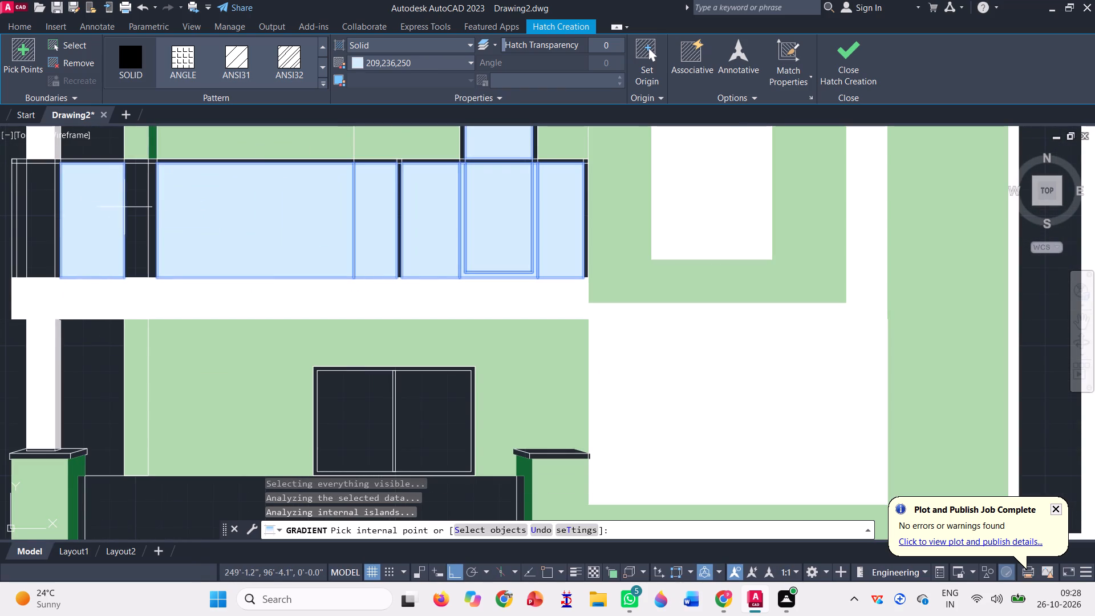
click(137, 217)
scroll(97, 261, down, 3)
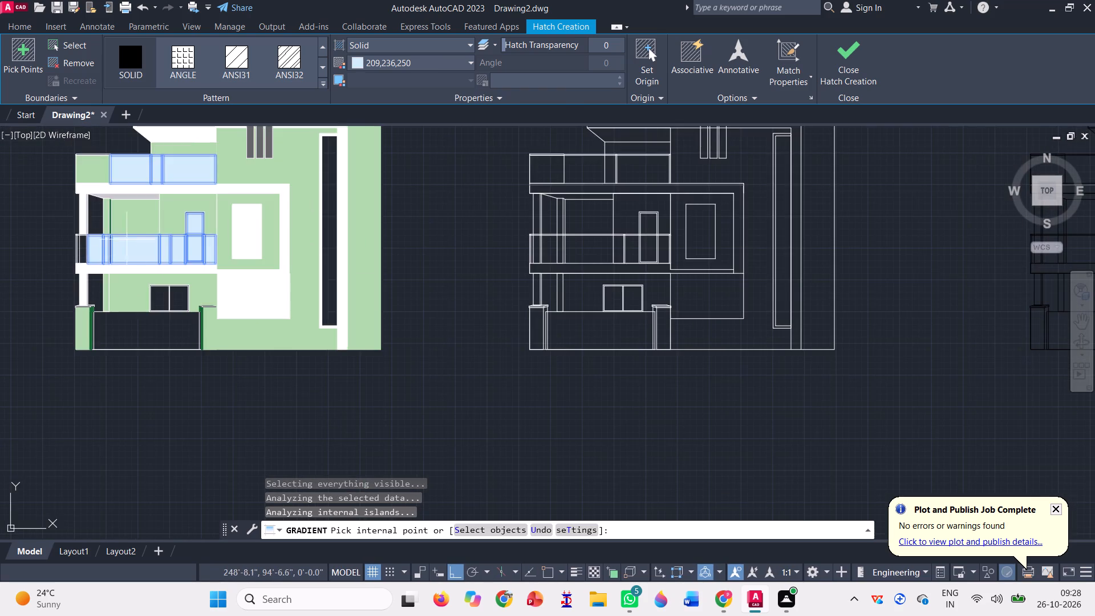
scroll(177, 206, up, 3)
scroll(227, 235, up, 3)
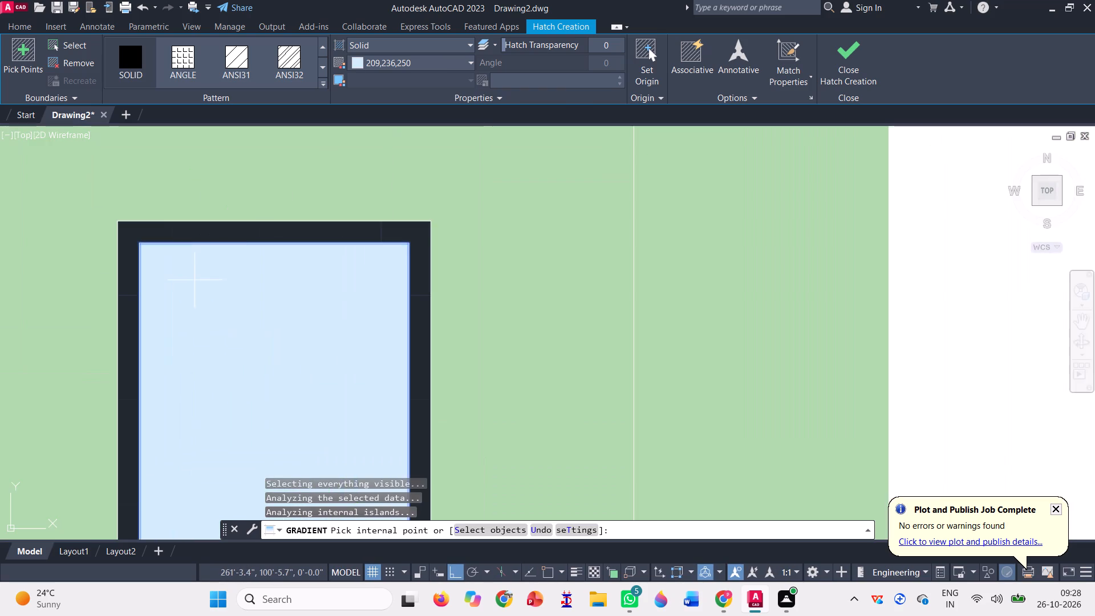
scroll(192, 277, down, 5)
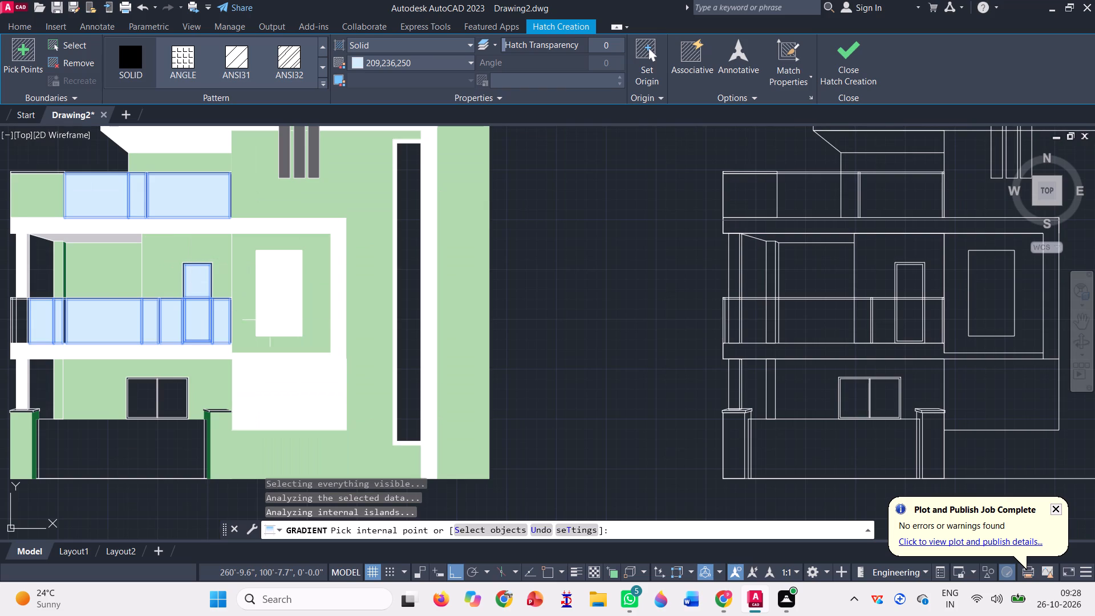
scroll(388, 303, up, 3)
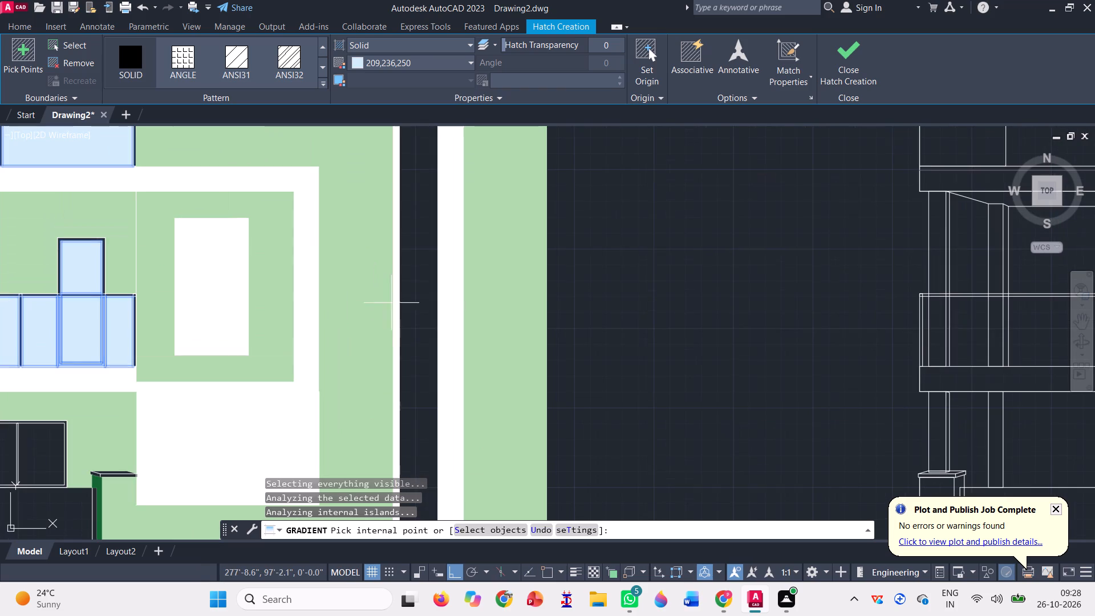
Add the tall vertical glass strip and both ground-floor window panes to the light blue 209,236,250 solid hatch.
click(419, 296)
scroll(419, 298, down, 6)
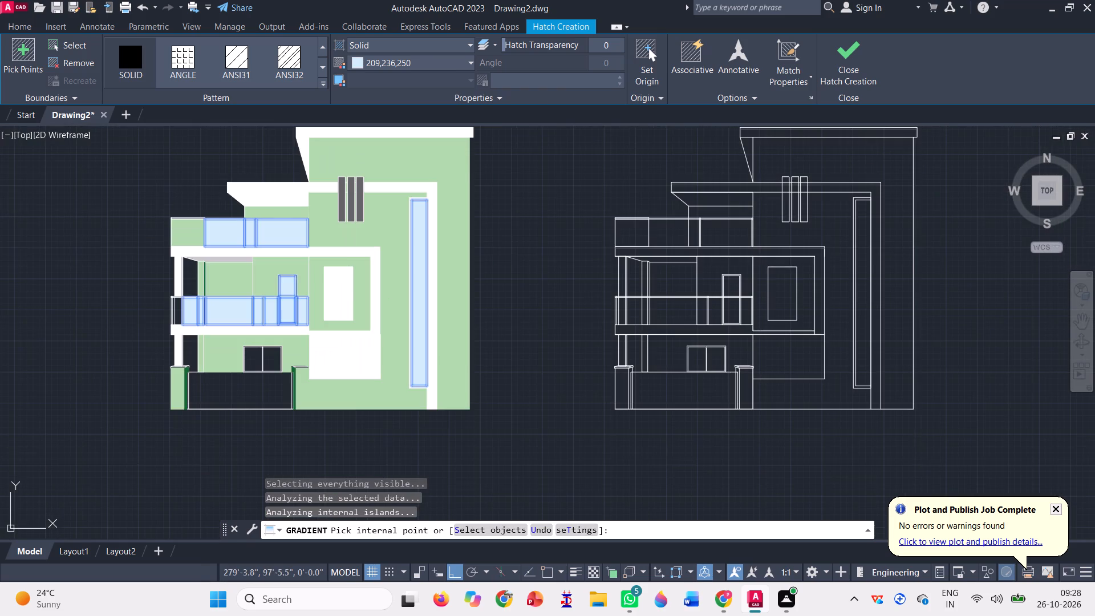
scroll(260, 369, up, 2)
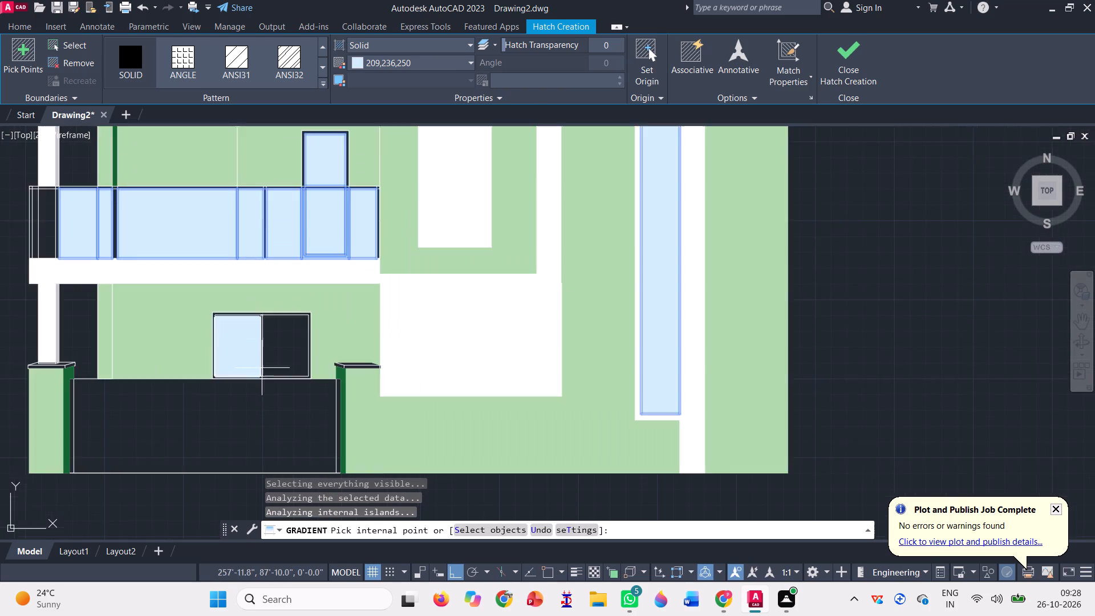
scroll(262, 368, up, 1)
click(235, 327)
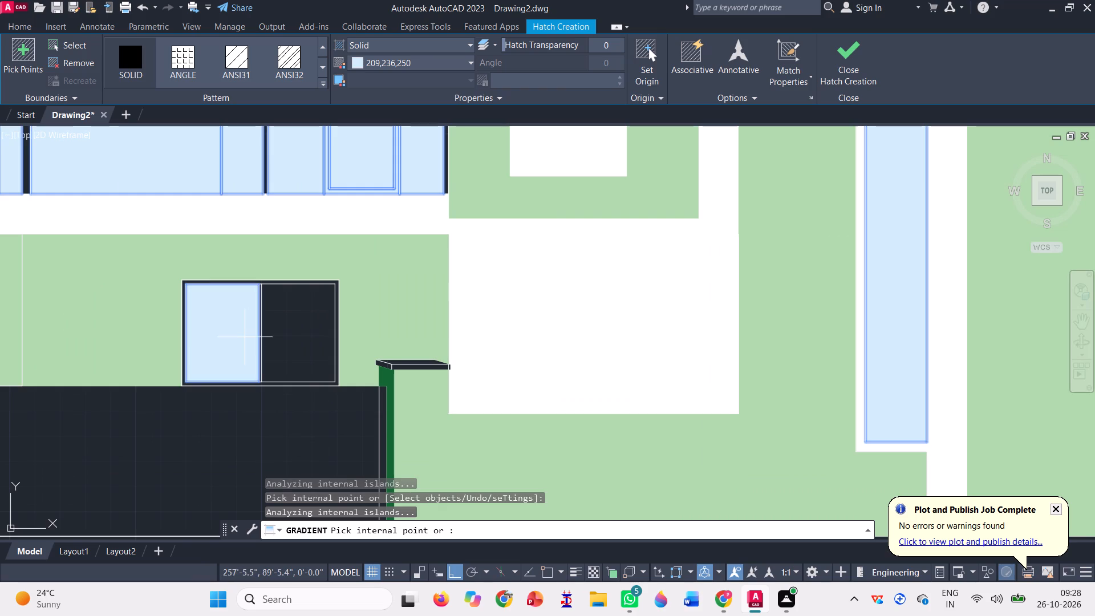
click(285, 345)
Add the balcony railing's remaining end panels, in front of and beside the column, to the light blue hatch and finish it.
scroll(270, 410, down, 1)
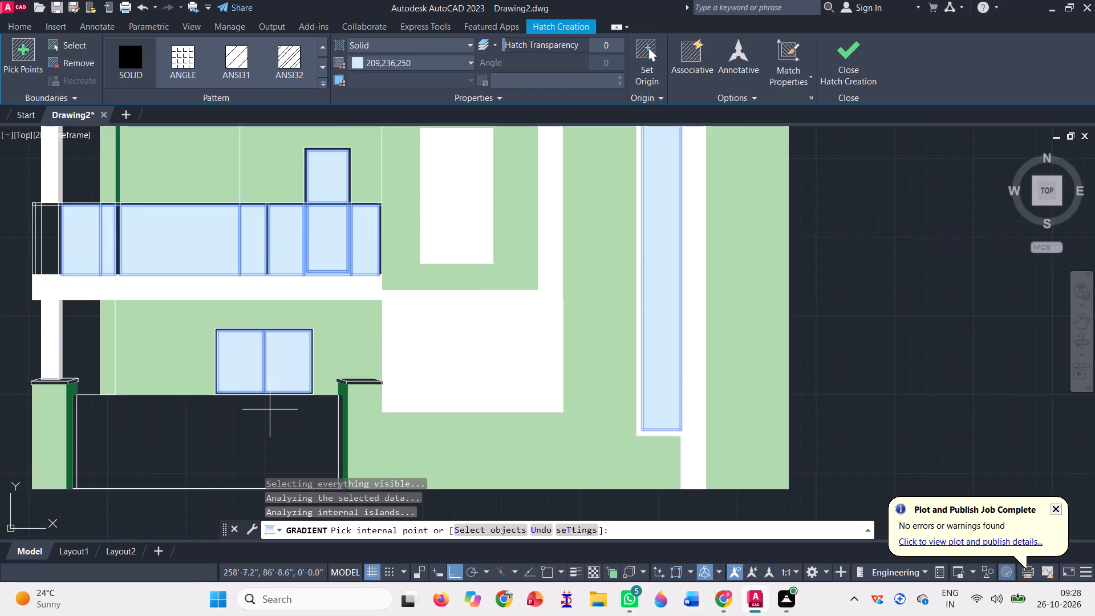
scroll(270, 410, down, 2)
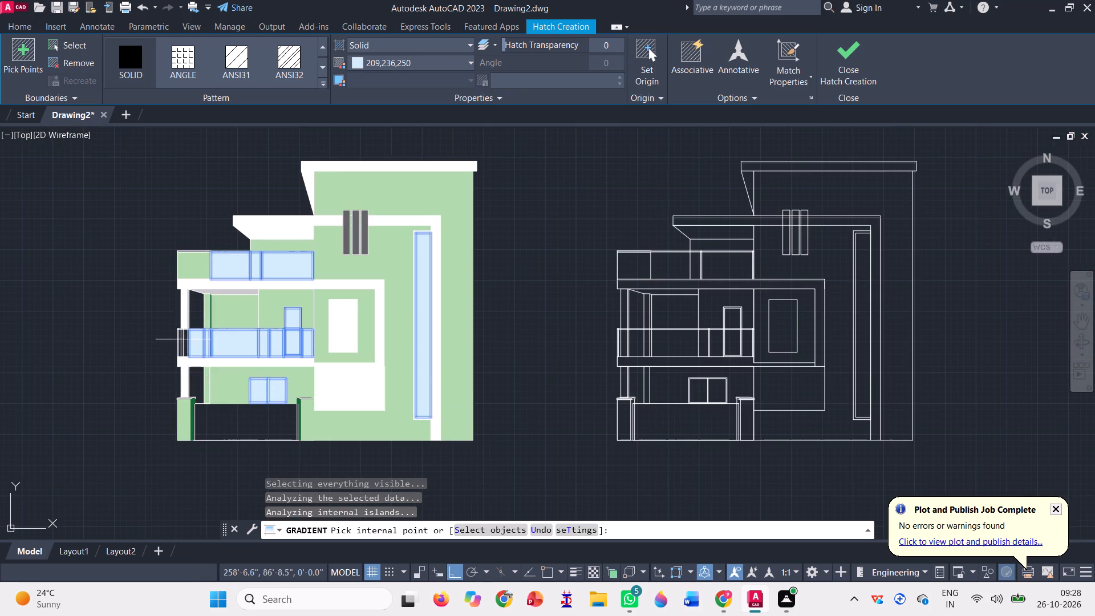
scroll(177, 336, up, 4)
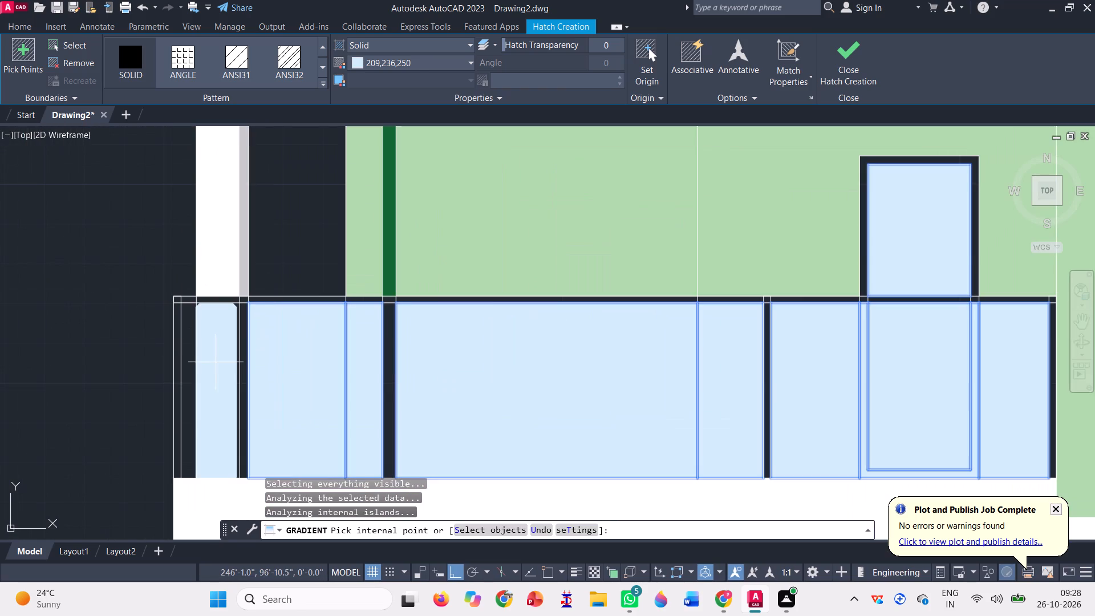
click(216, 362)
scroll(224, 345, up, 3)
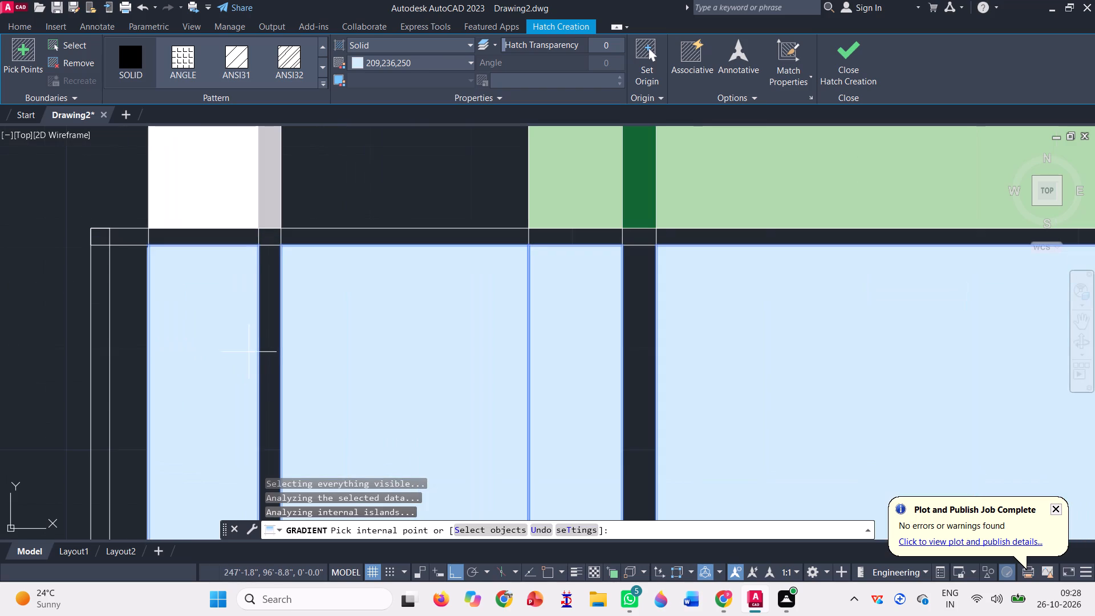
click(123, 306)
scroll(150, 305, down, 3)
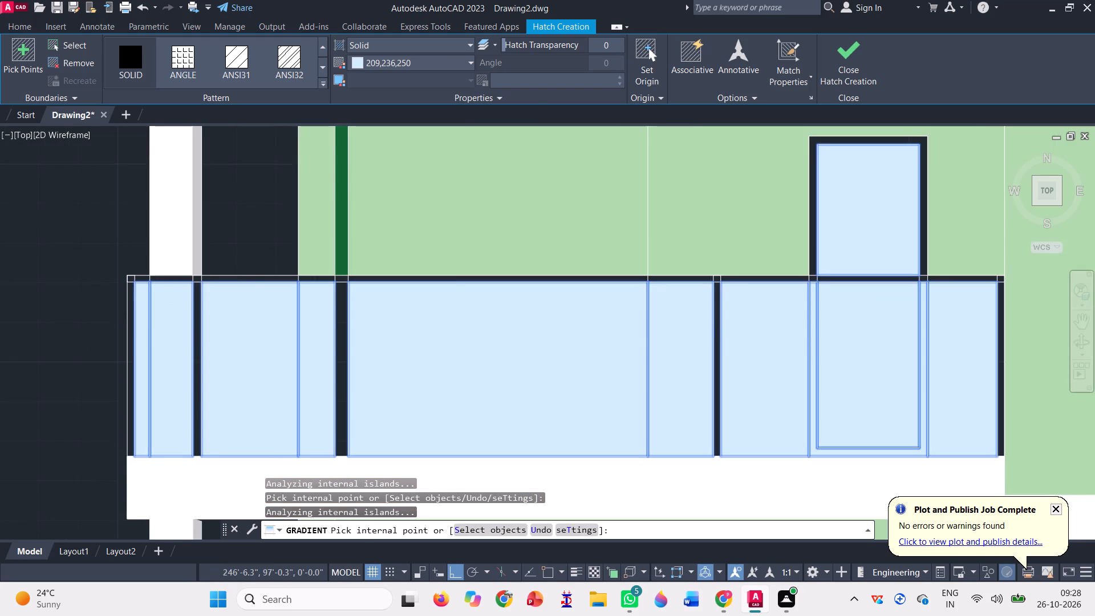
scroll(182, 329, up, 4)
click(182, 326)
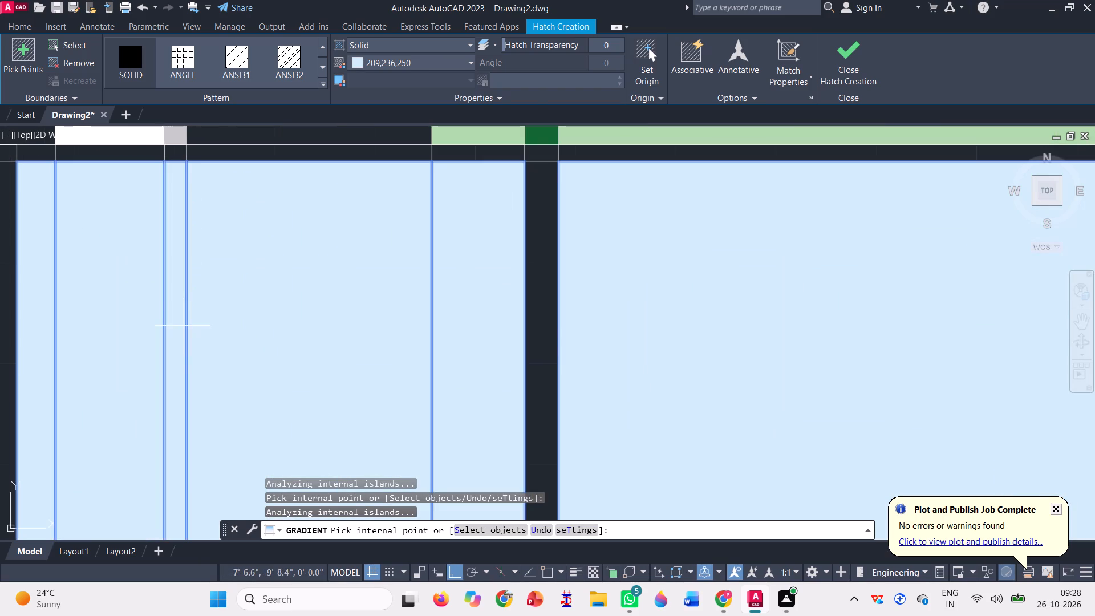
scroll(182, 326, down, 6)
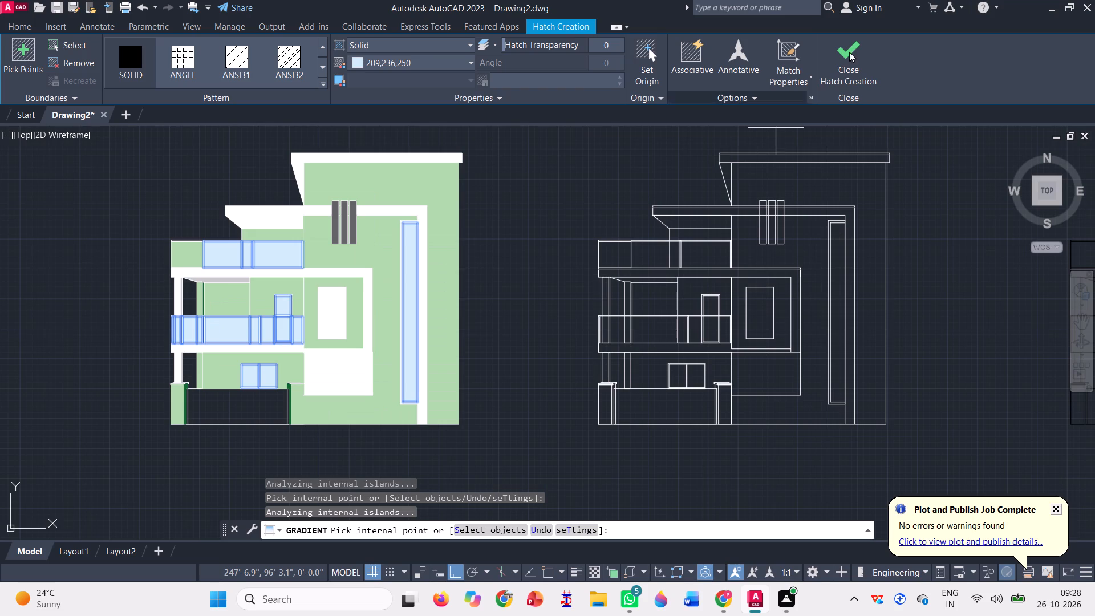
click(841, 59)
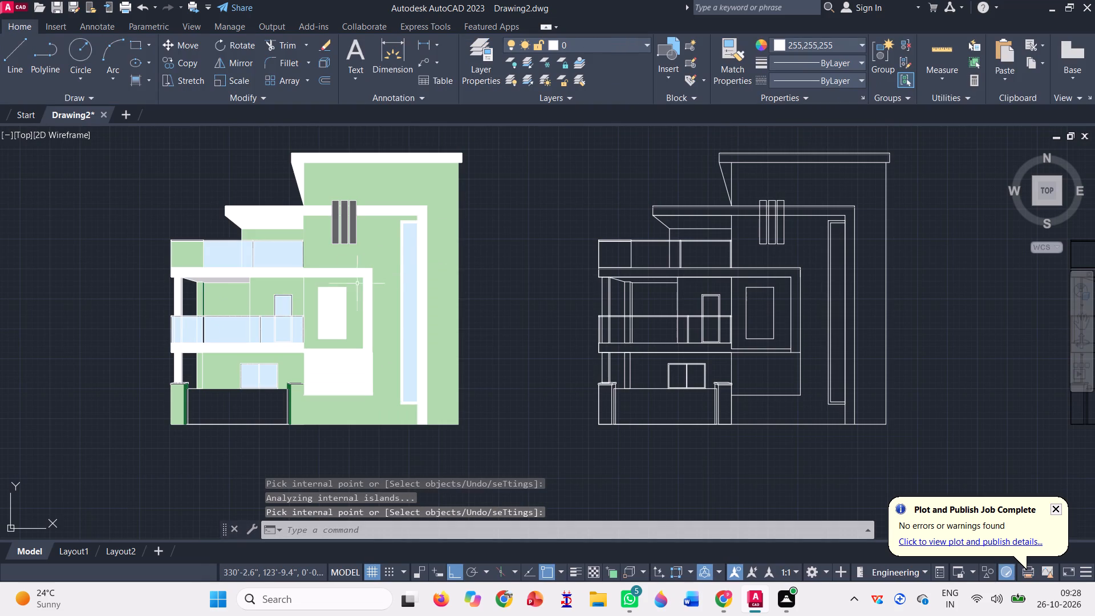
Examine the coloured elevation's glazing and the two uncoloured outline copies beside it.
scroll(244, 337, up, 3)
scroll(401, 299, down, 1)
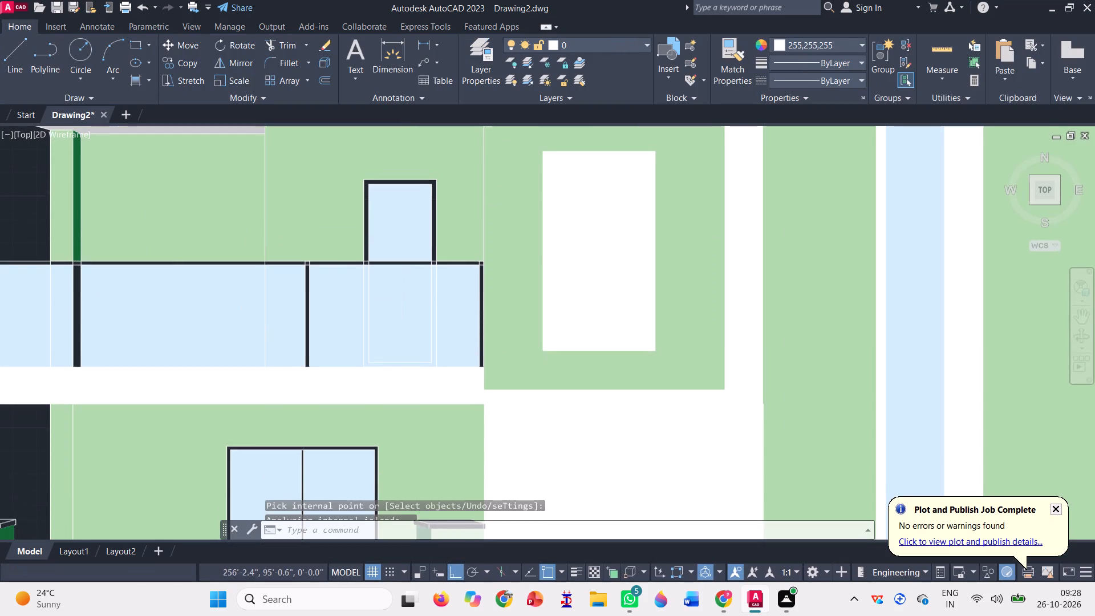
scroll(401, 299, down, 3)
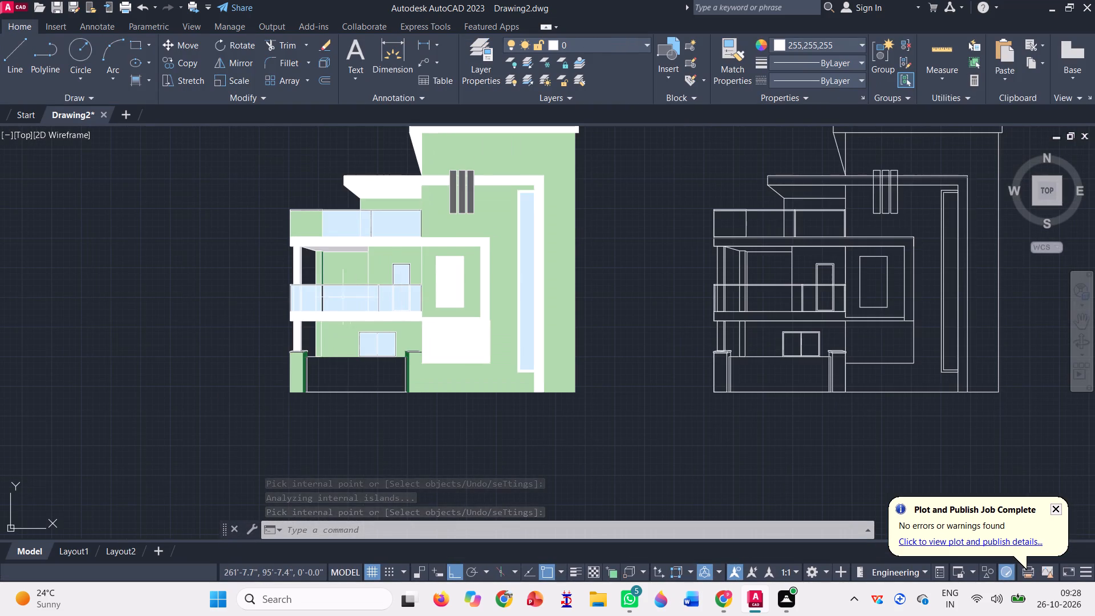
scroll(294, 299, down, 2)
scroll(672, 262, up, 3)
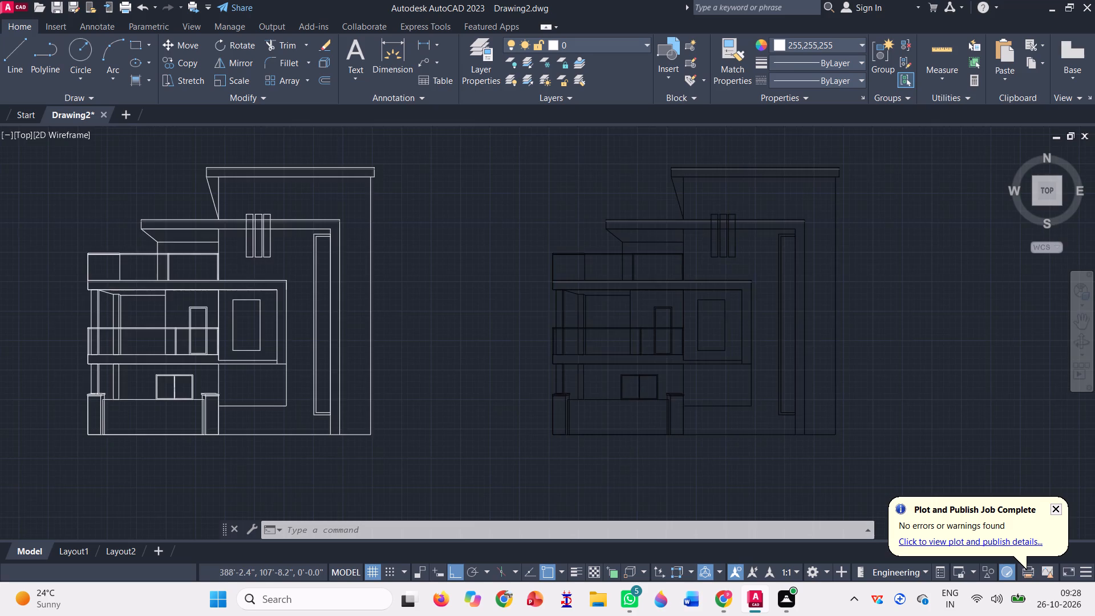
scroll(653, 288, up, 3)
scroll(525, 285, down, 4)
scroll(590, 279, down, 2)
scroll(393, 283, up, 3)
scroll(393, 283, down, 1)
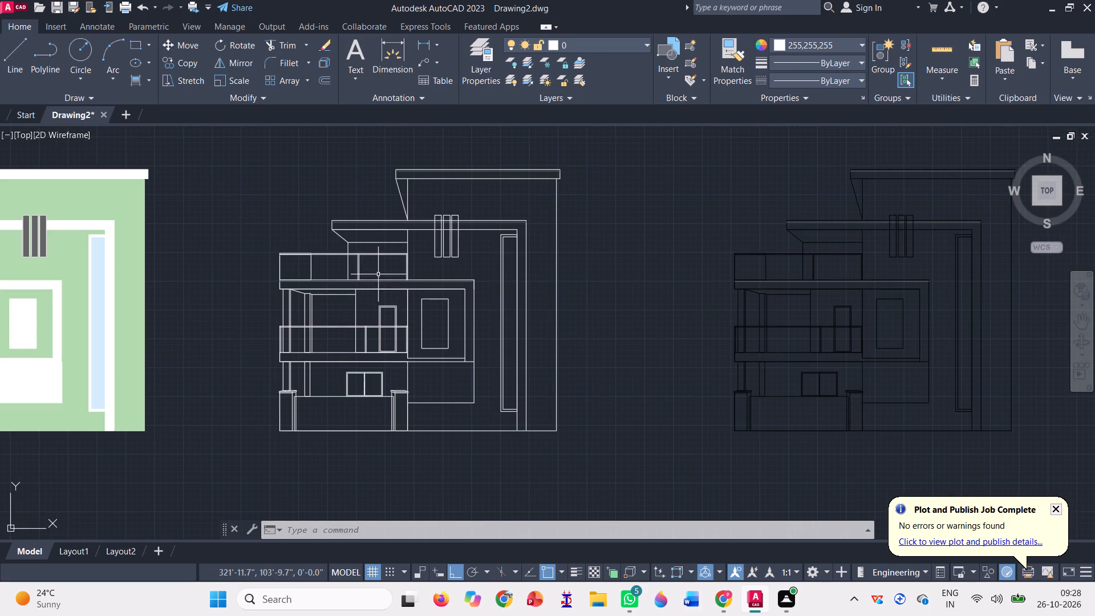
Trim the column and wall lines crossing the long balcony railing panel in the white outline elevation.
scroll(370, 258, down, 1)
click(283, 44)
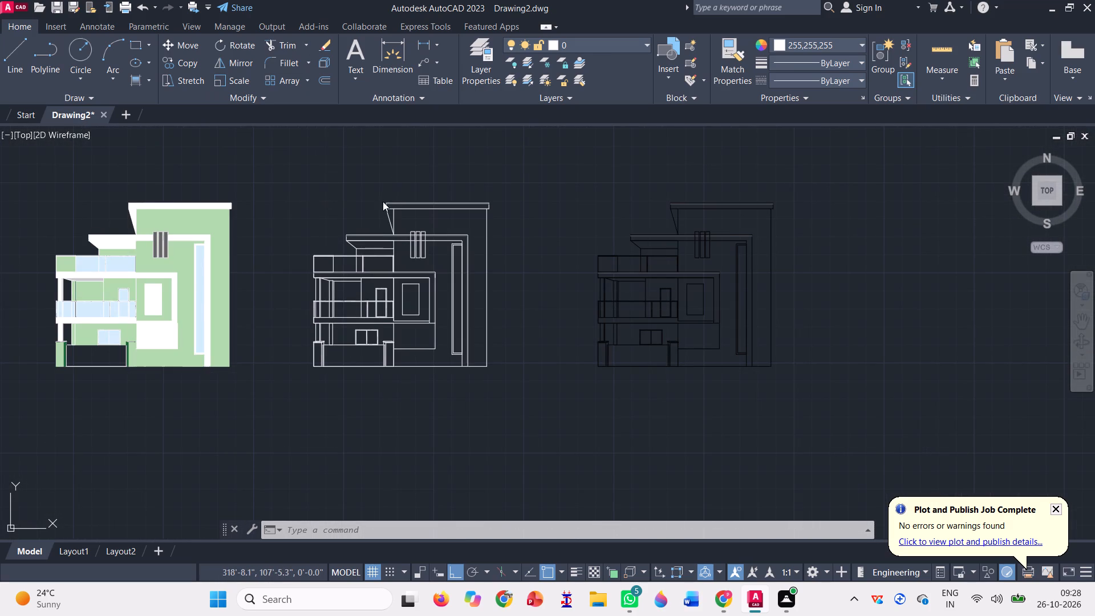
scroll(352, 316, up, 3)
click(392, 295)
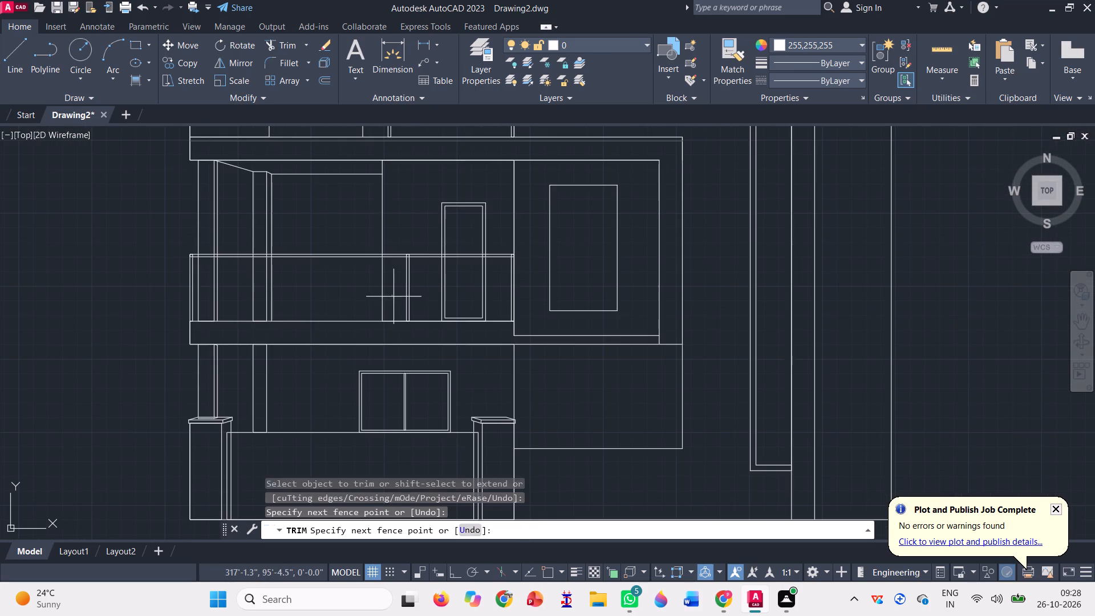
click(249, 289)
scroll(210, 294, up, 3)
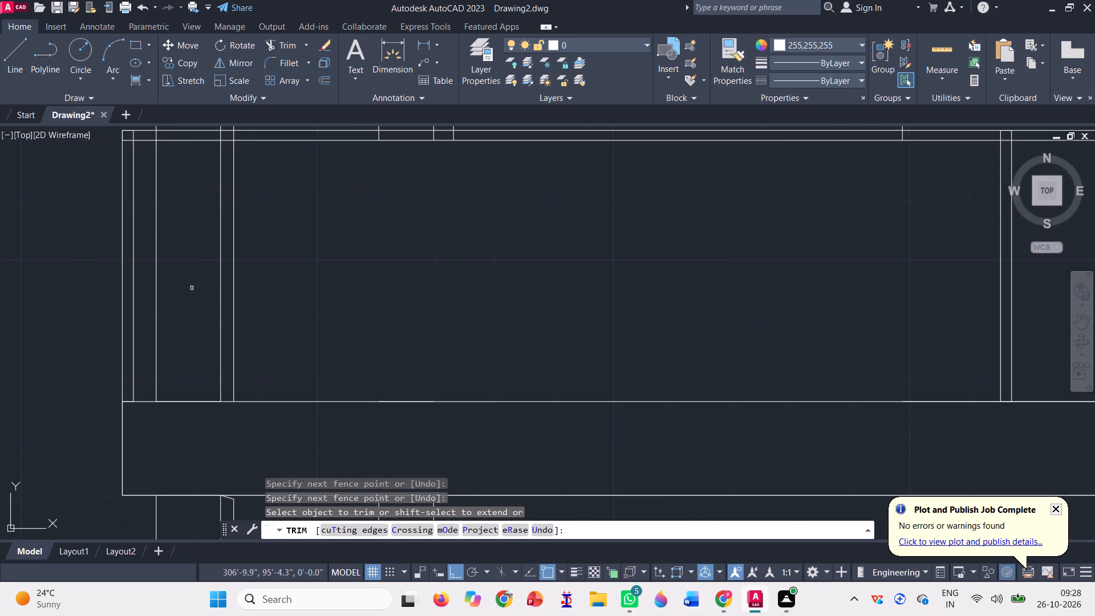
click(143, 257)
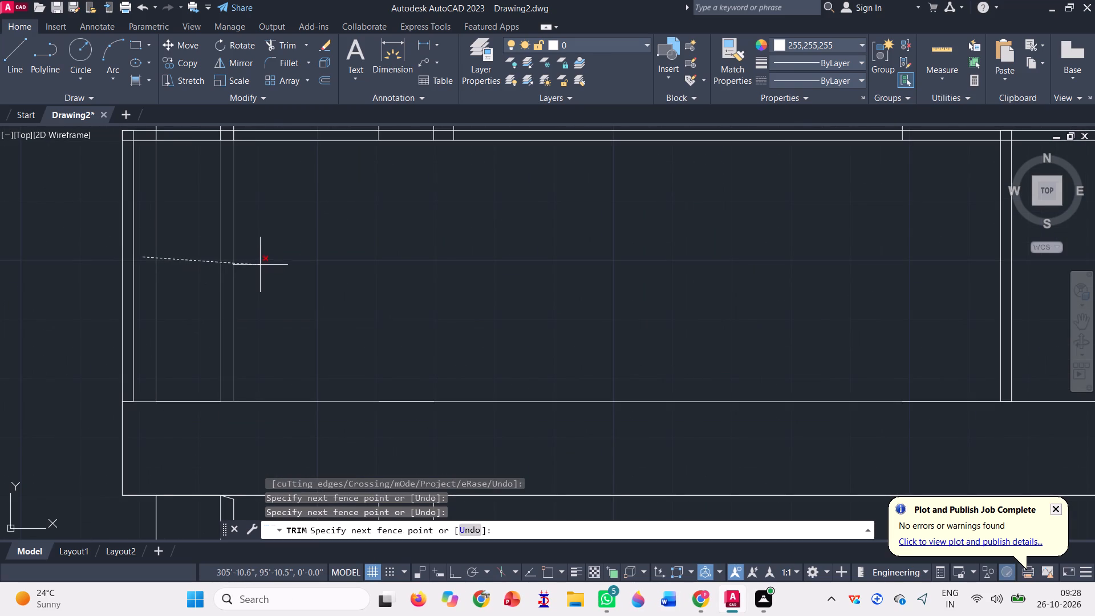
click(260, 262)
scroll(264, 281, down, 5)
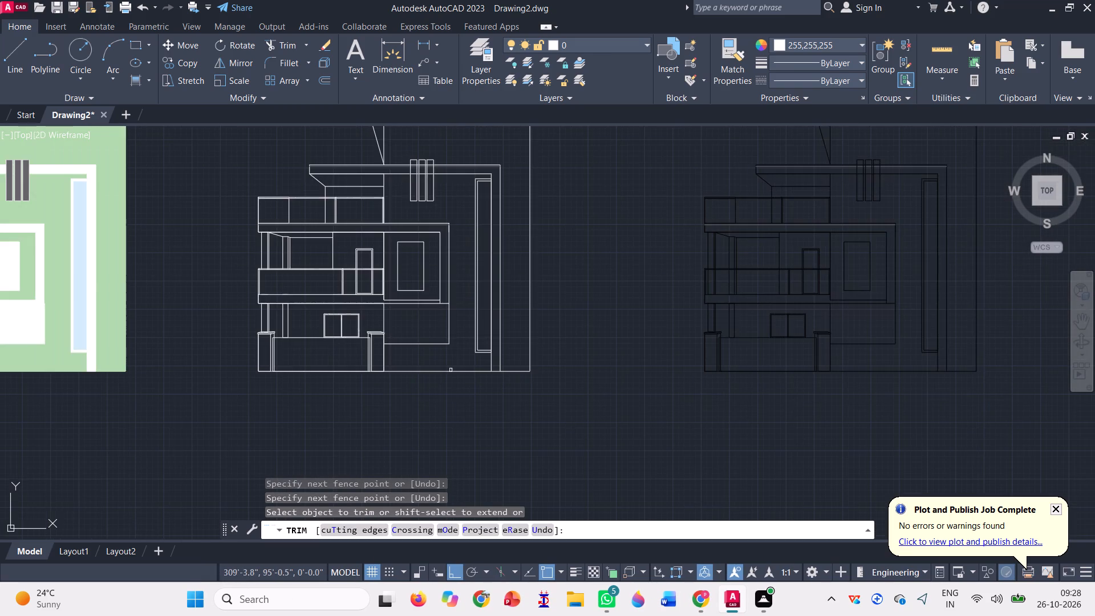
scroll(476, 371, down, 1)
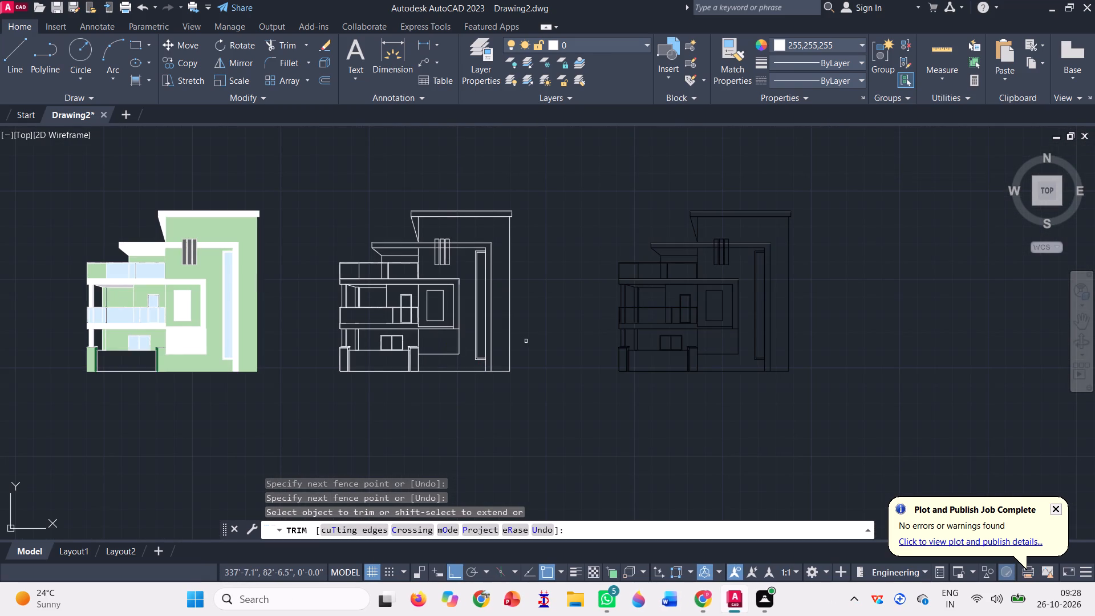
key(Escape)
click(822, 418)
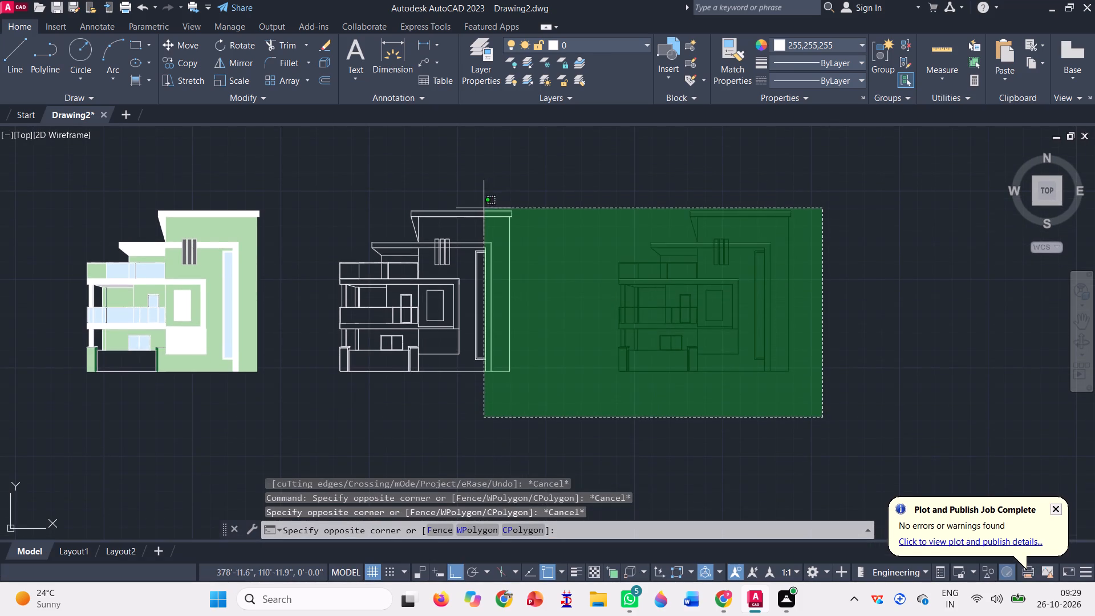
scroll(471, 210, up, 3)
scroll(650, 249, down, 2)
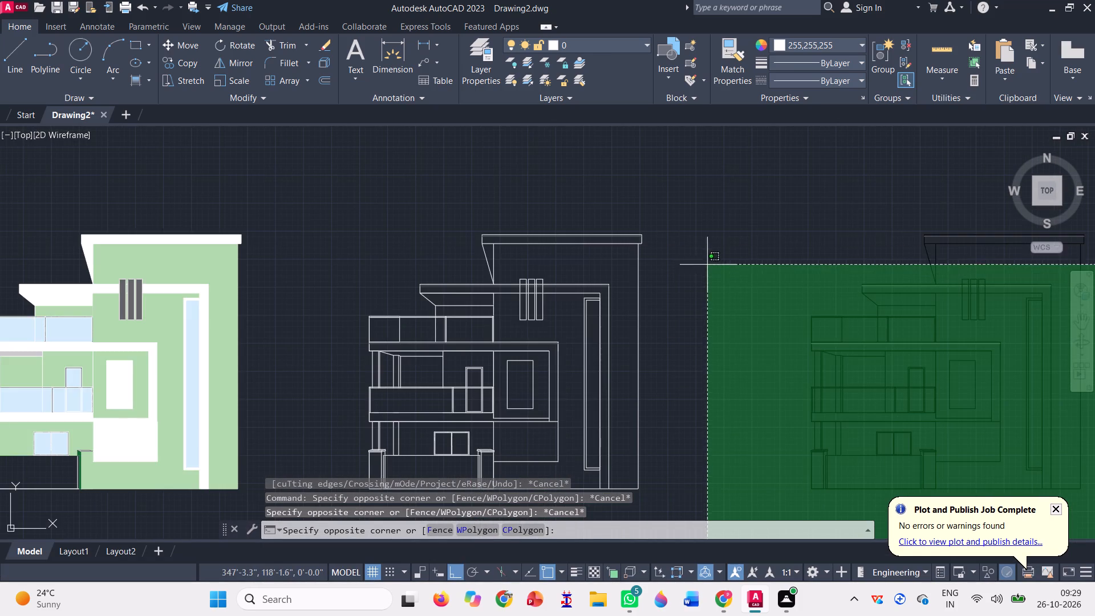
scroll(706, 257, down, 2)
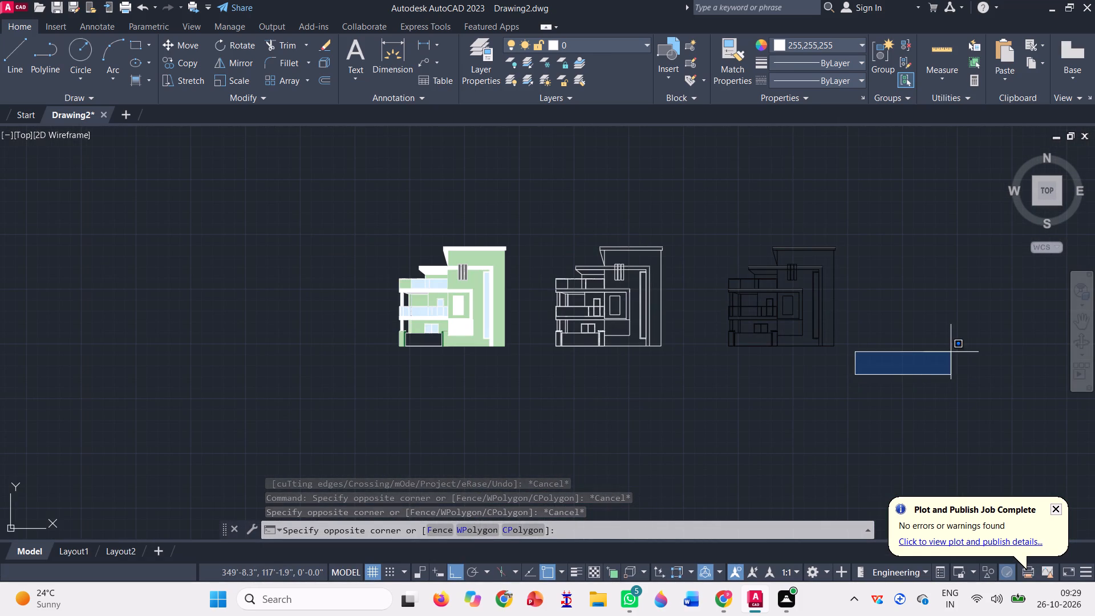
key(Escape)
Trim the column and wall lines crossing the long balcony railing panel in the black outline elevation.
scroll(765, 305, up, 3)
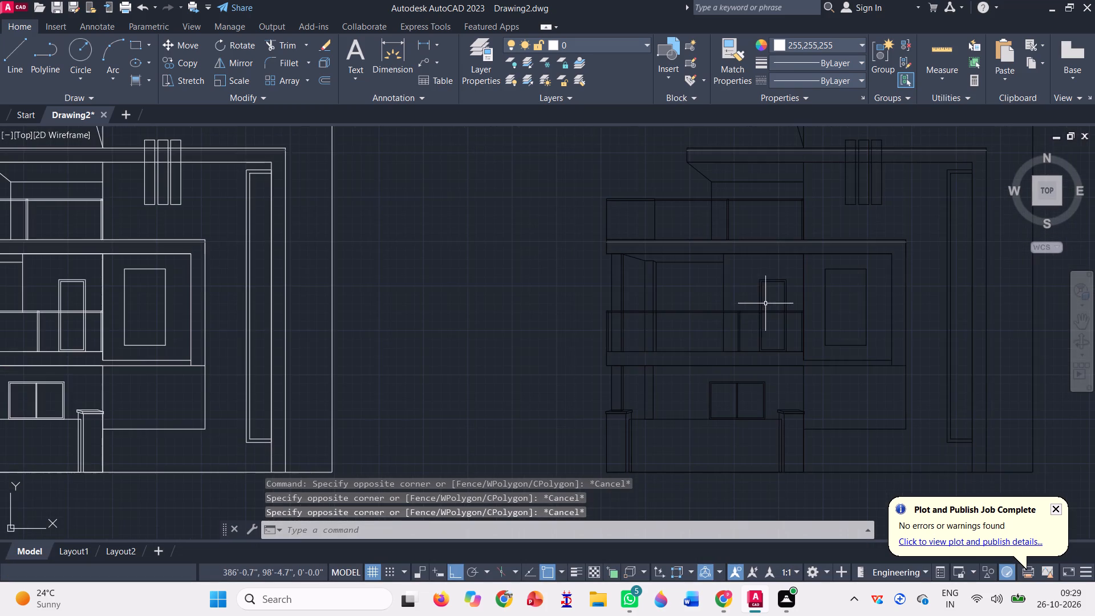
click(289, 42)
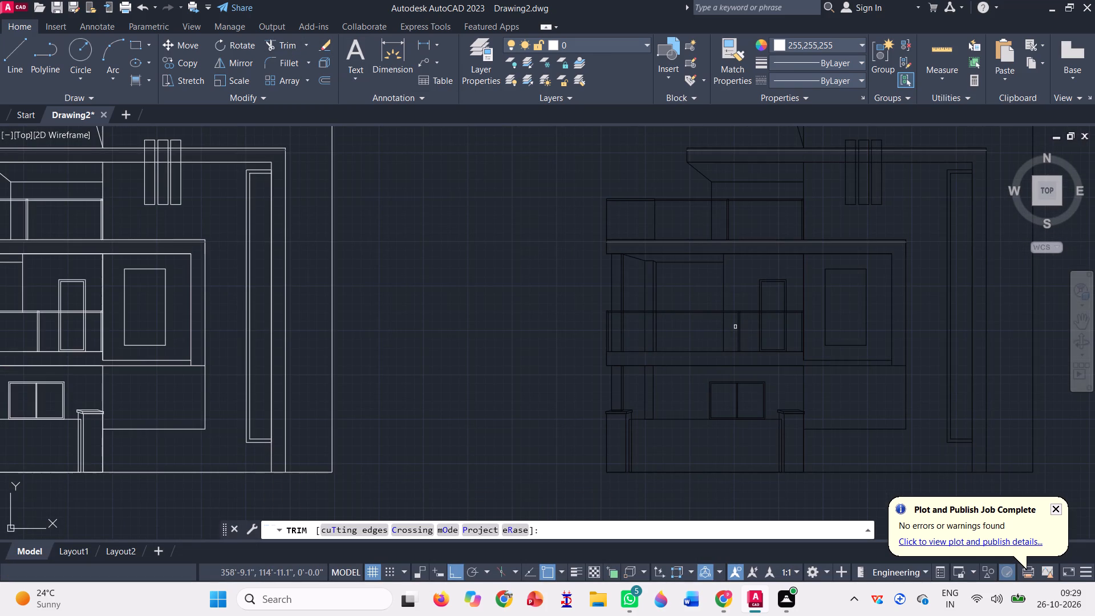
click(732, 325)
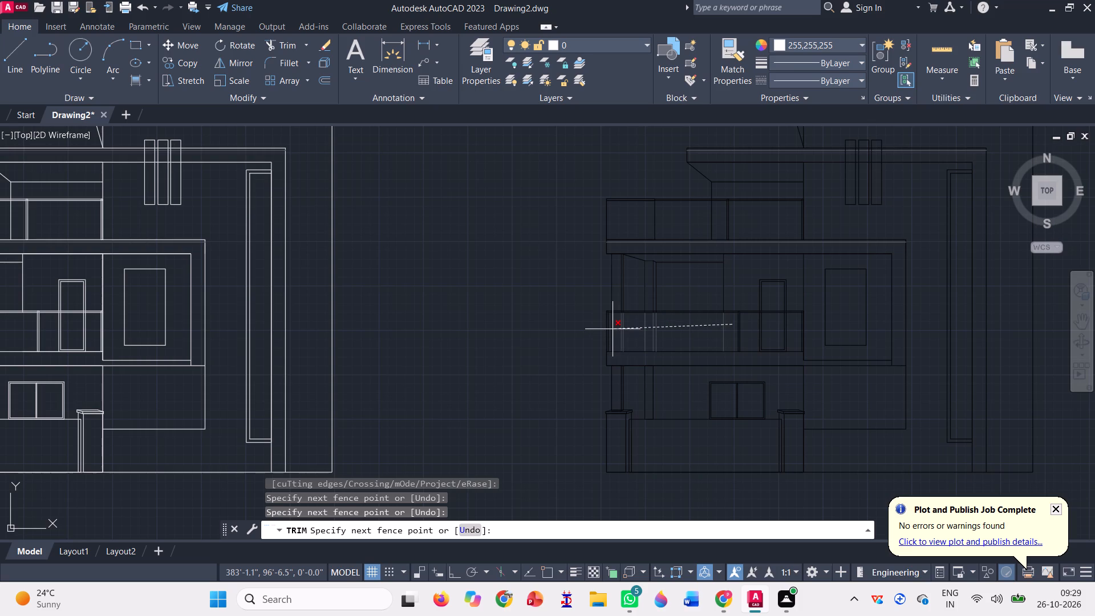
scroll(613, 329, down, 1)
scroll(613, 329, up, 3)
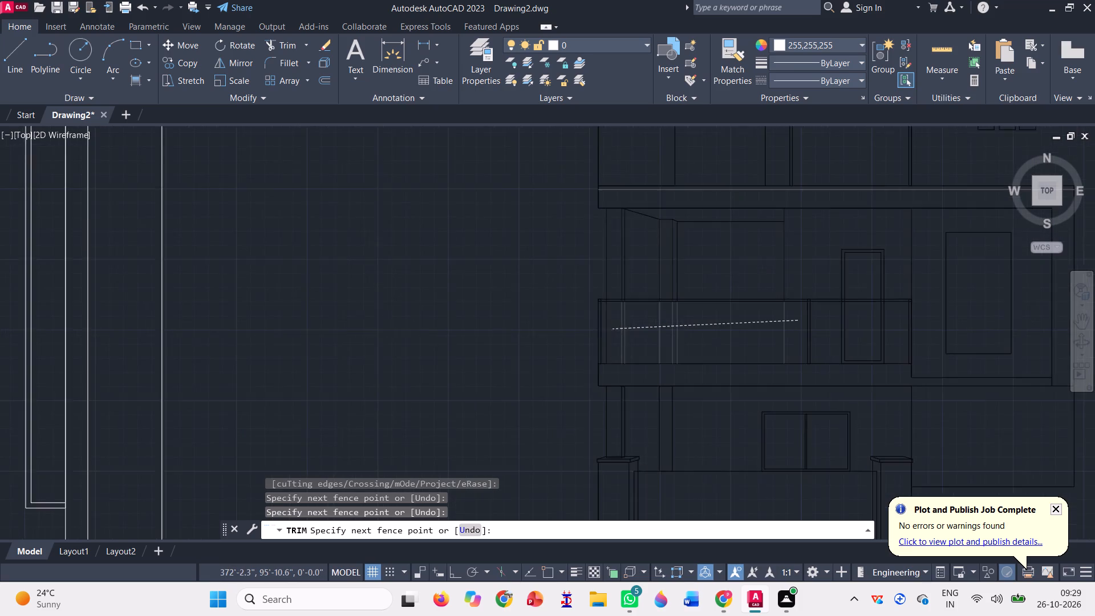
scroll(613, 333, down, 4)
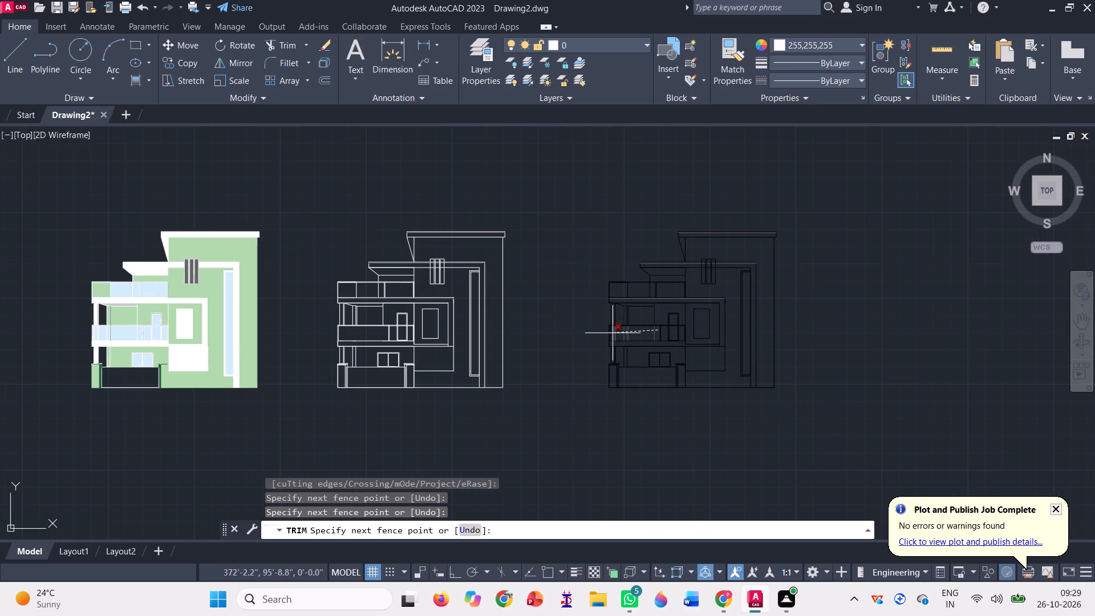
scroll(45, 330, up, 3)
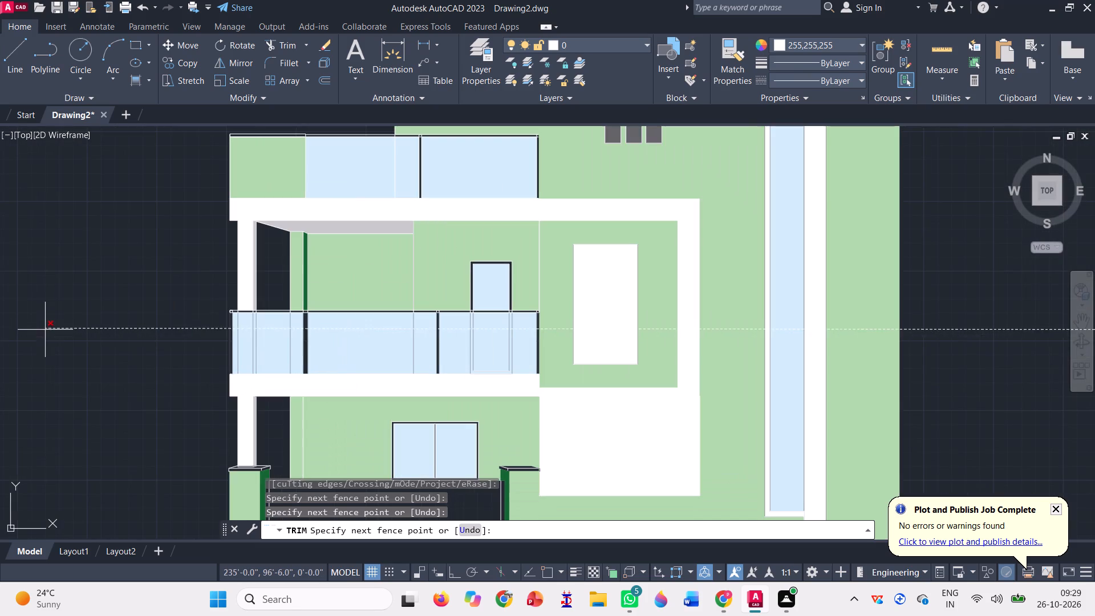
scroll(234, 297, down, 3)
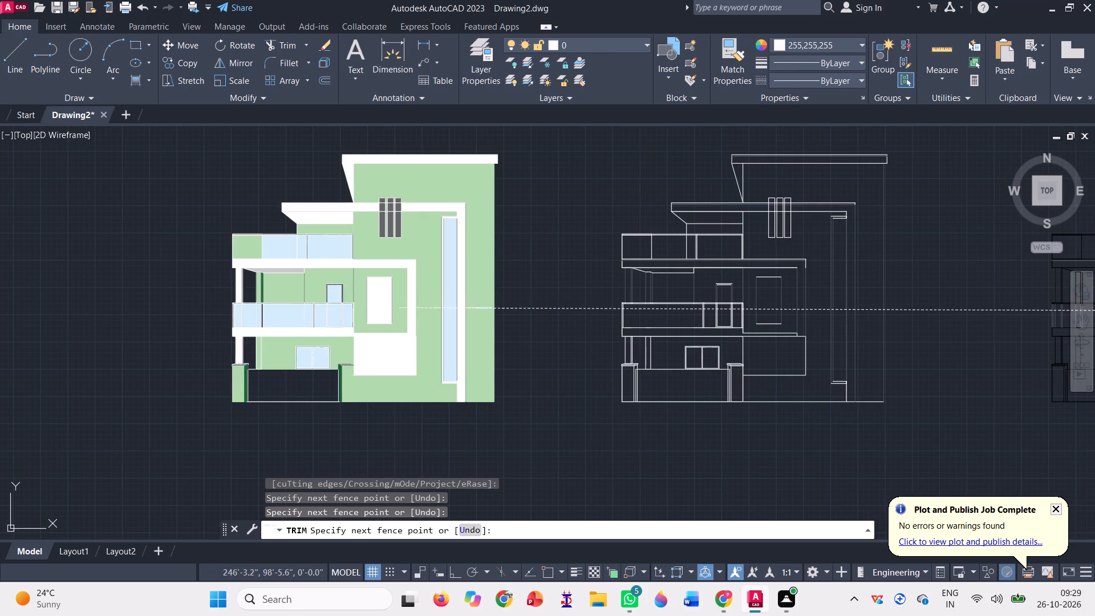
scroll(253, 289, down, 1)
scroll(829, 315, up, 2)
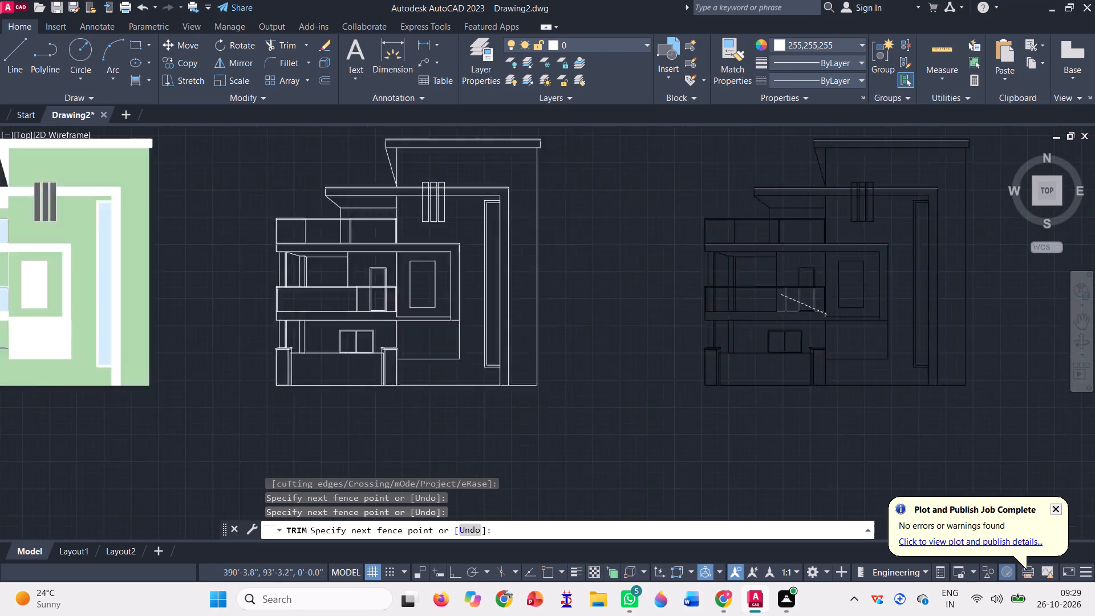
scroll(829, 315, up, 1)
click(631, 269)
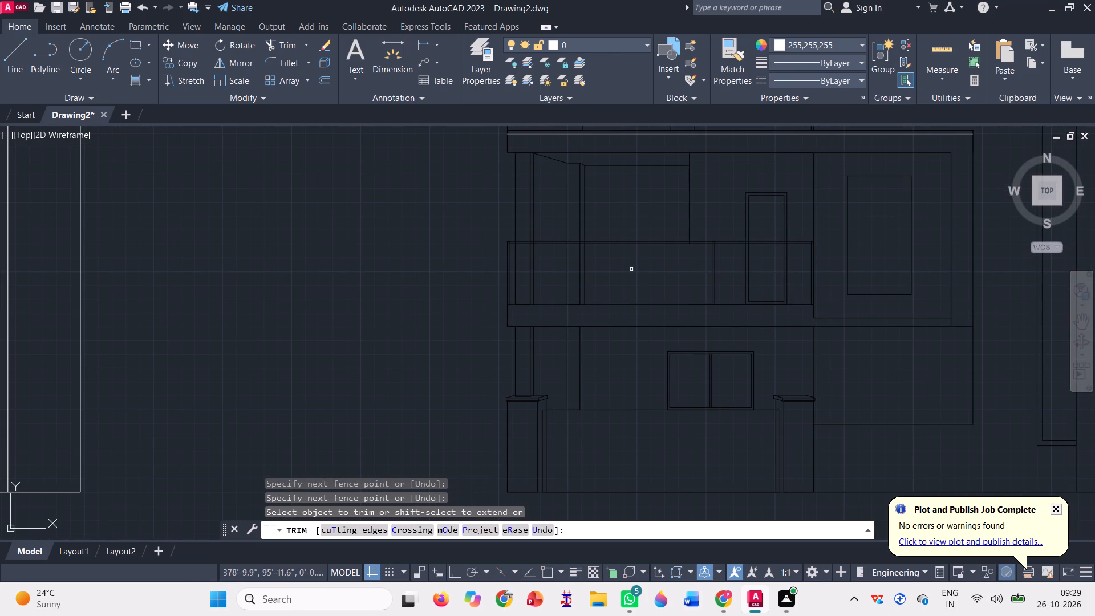
scroll(561, 269, up, 3)
click(591, 270)
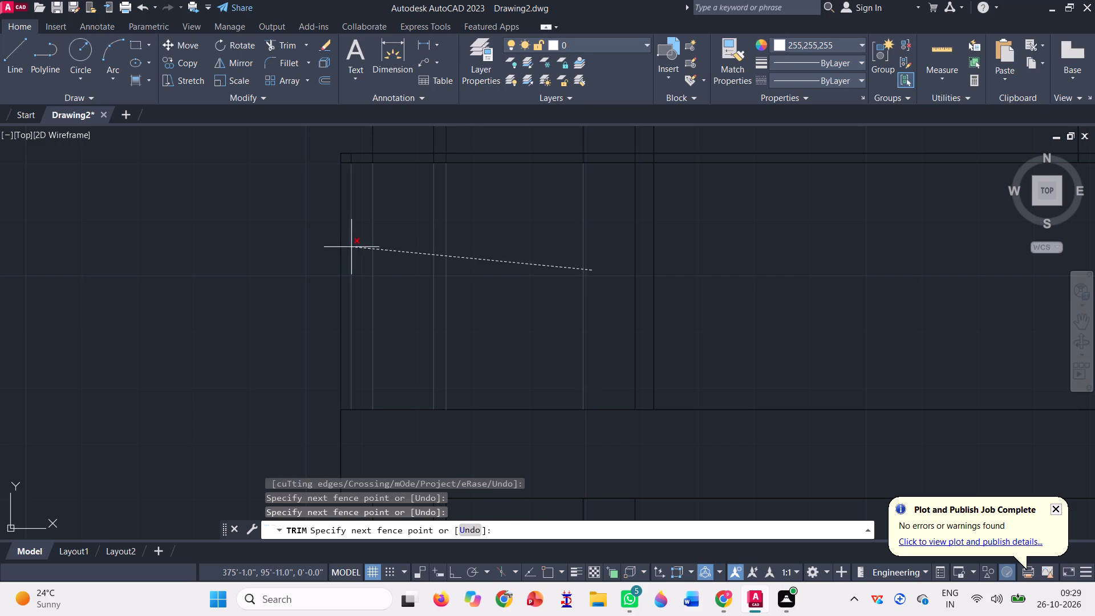
click(367, 258)
scroll(384, 255, down, 2)
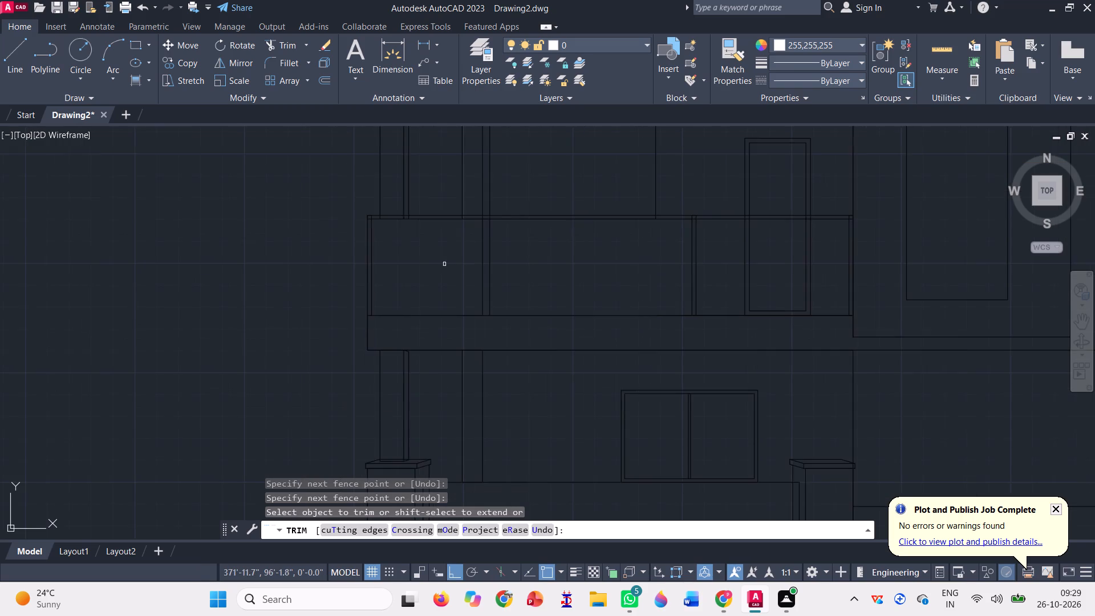
scroll(455, 269, down, 1)
scroll(592, 306, down, 2)
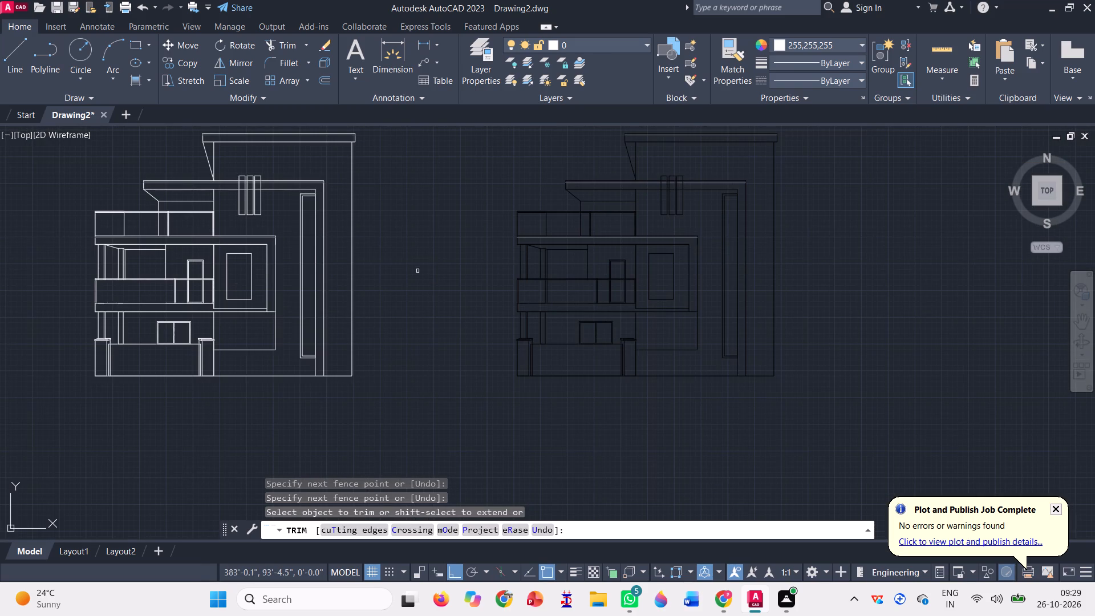
scroll(419, 269, down, 1)
key(Escape)
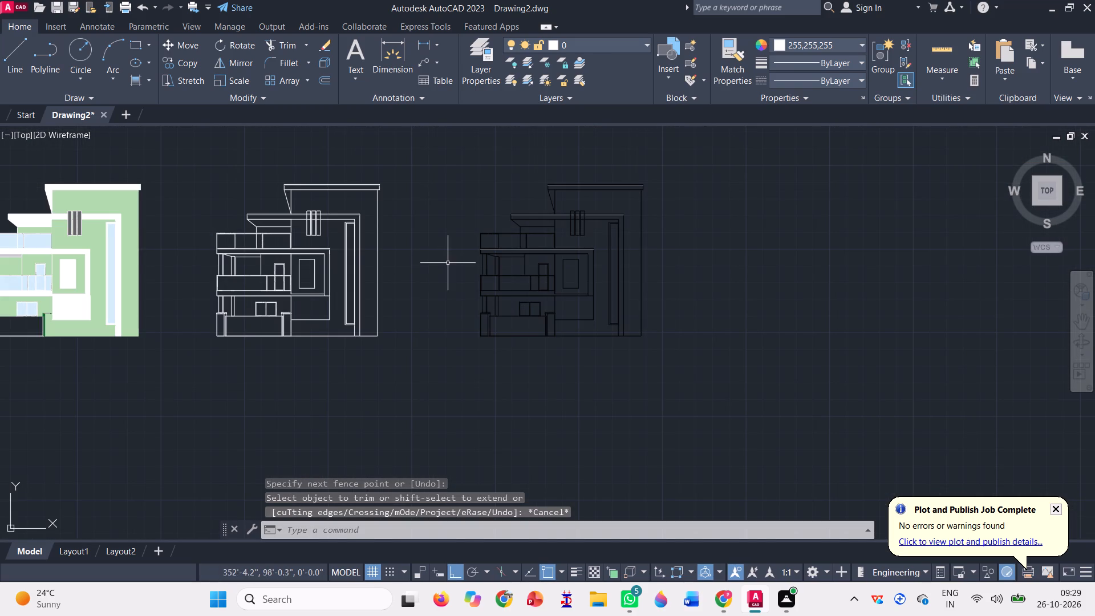
Fill the gate panel between the ground-floor posts of the coloured elevation with a solid hatch in orange 205,105,40.
scroll(447, 263, down, 1)
scroll(65, 261, up, 1)
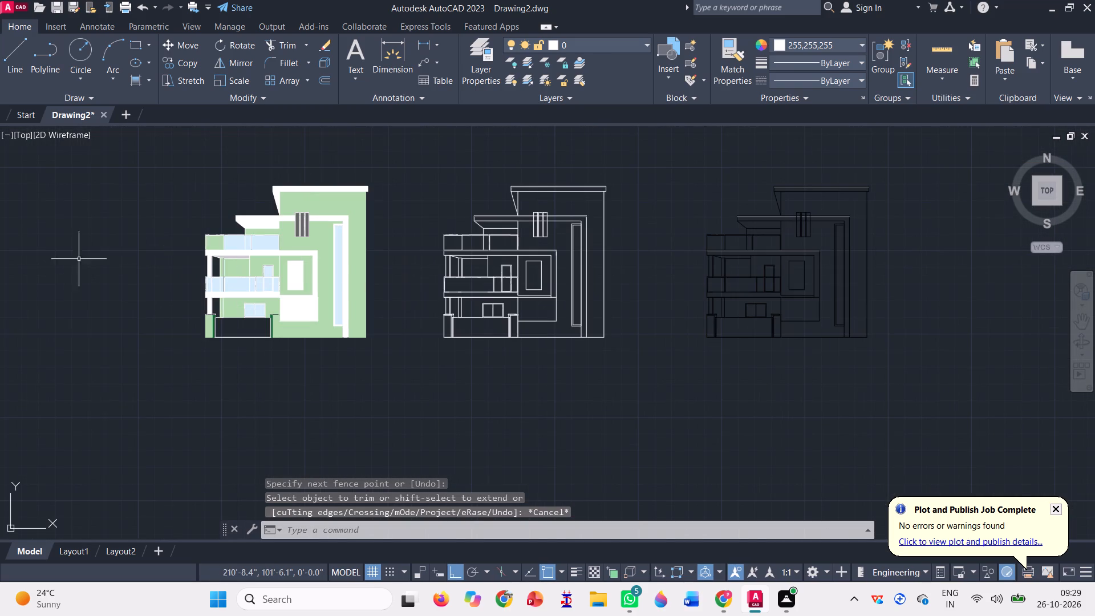
click(133, 78)
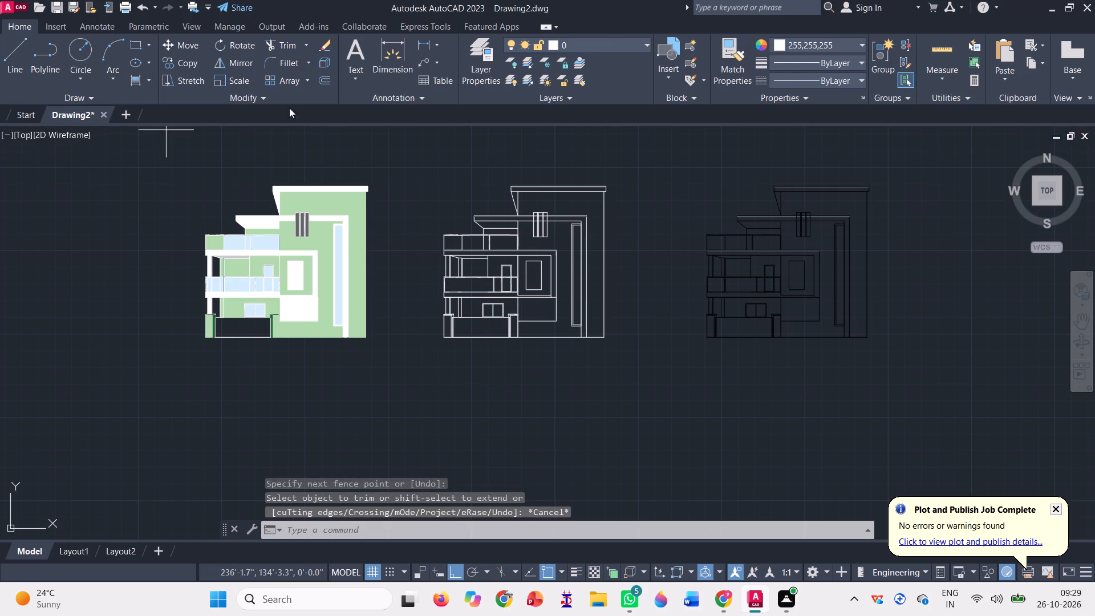
scroll(202, 64, up, 11)
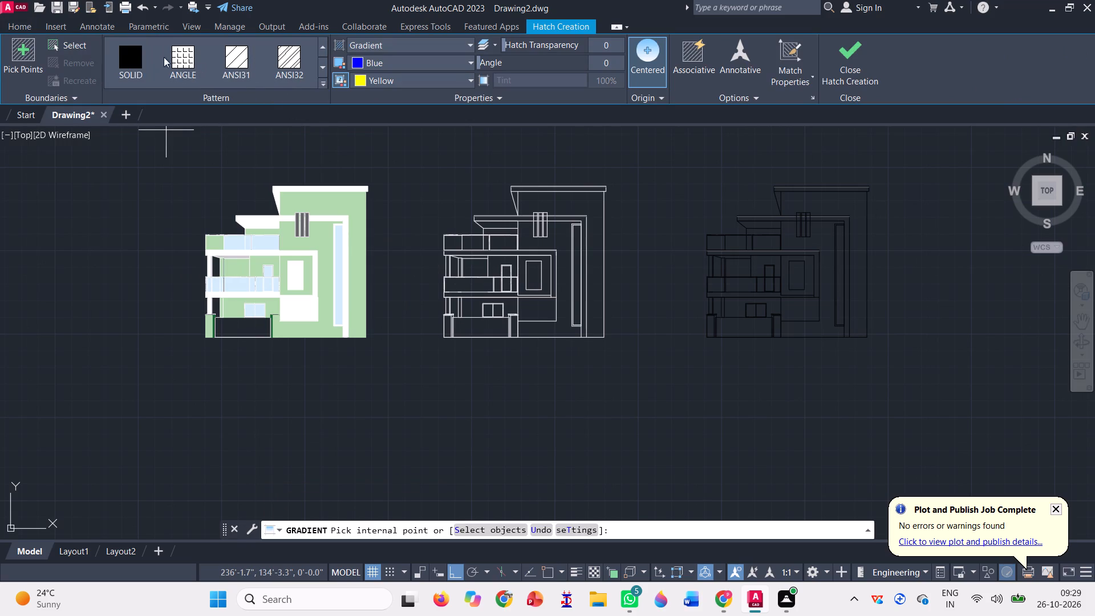
click(134, 51)
click(401, 64)
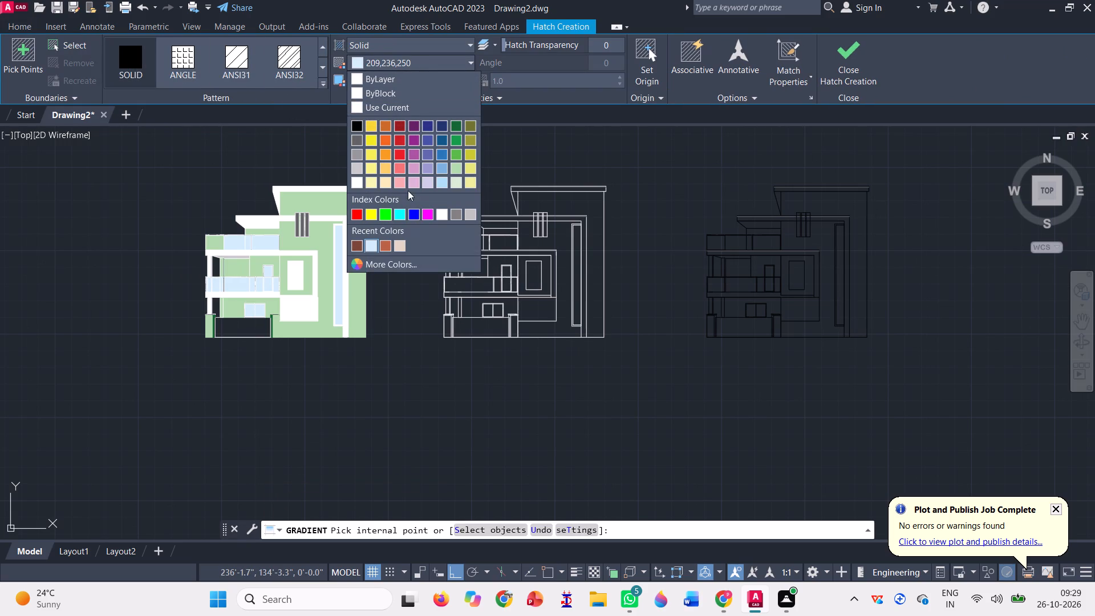
click(380, 123)
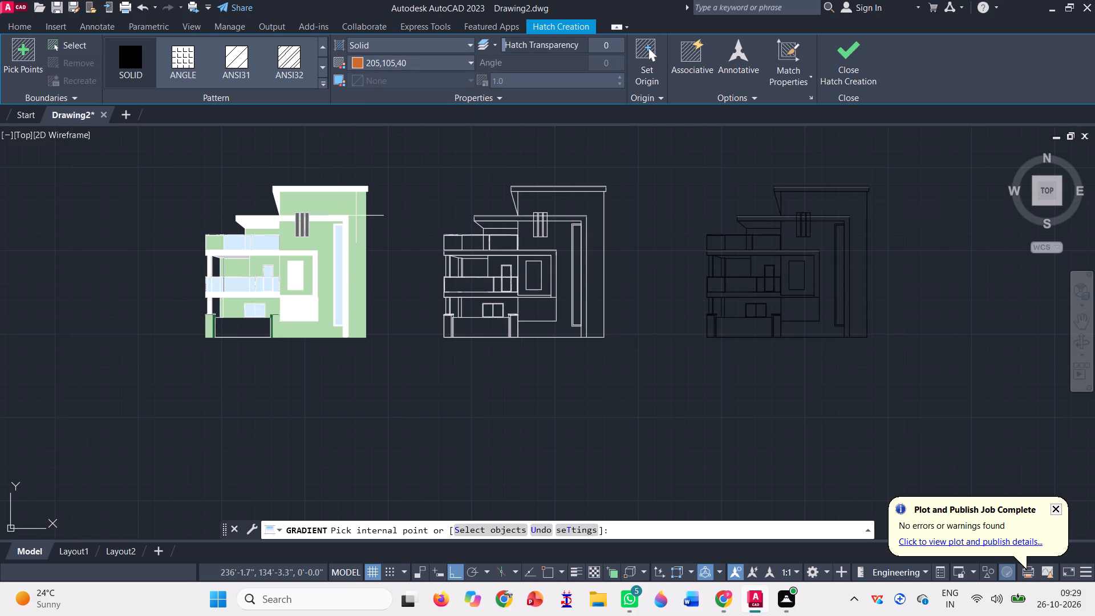
click(246, 329)
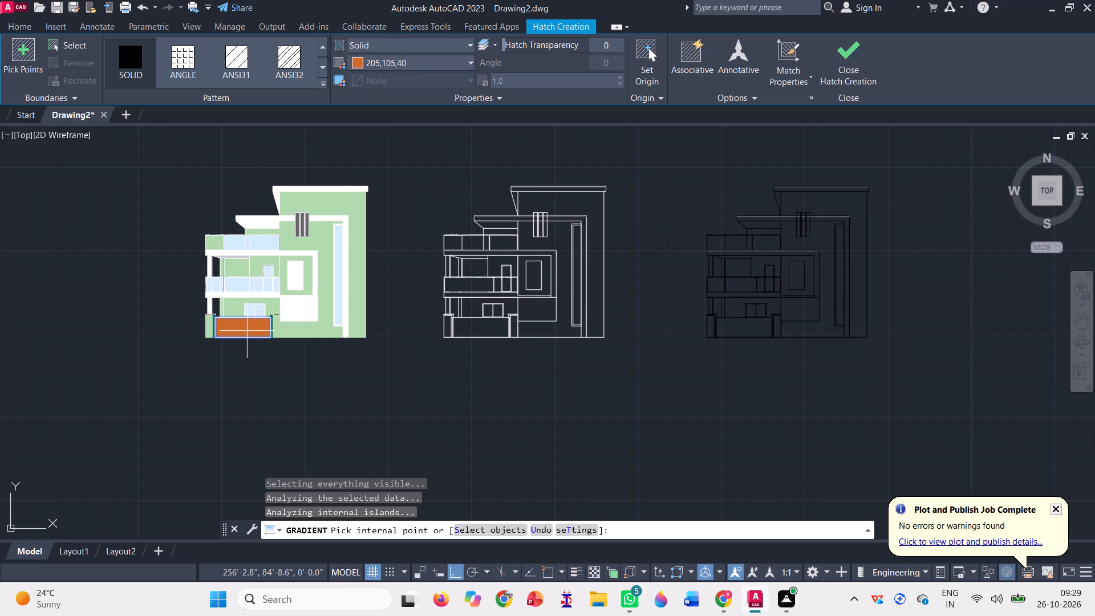
click(845, 45)
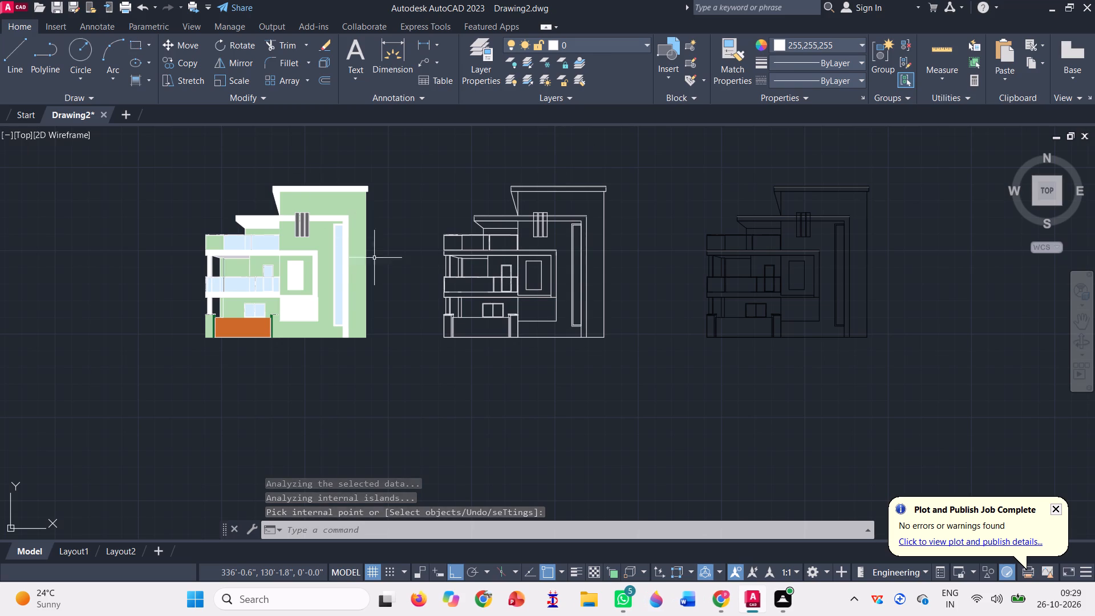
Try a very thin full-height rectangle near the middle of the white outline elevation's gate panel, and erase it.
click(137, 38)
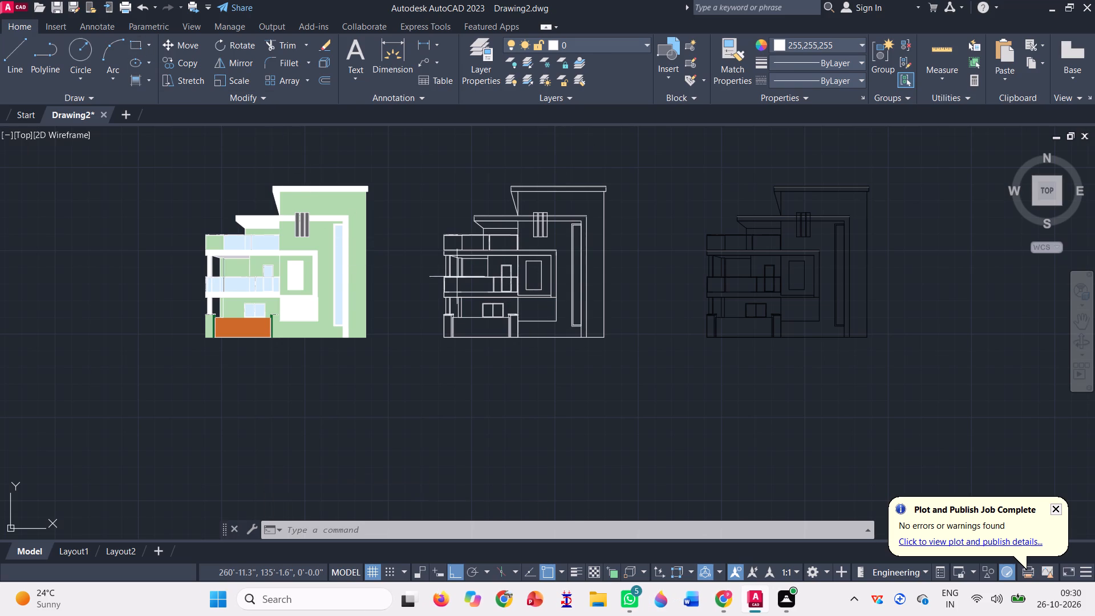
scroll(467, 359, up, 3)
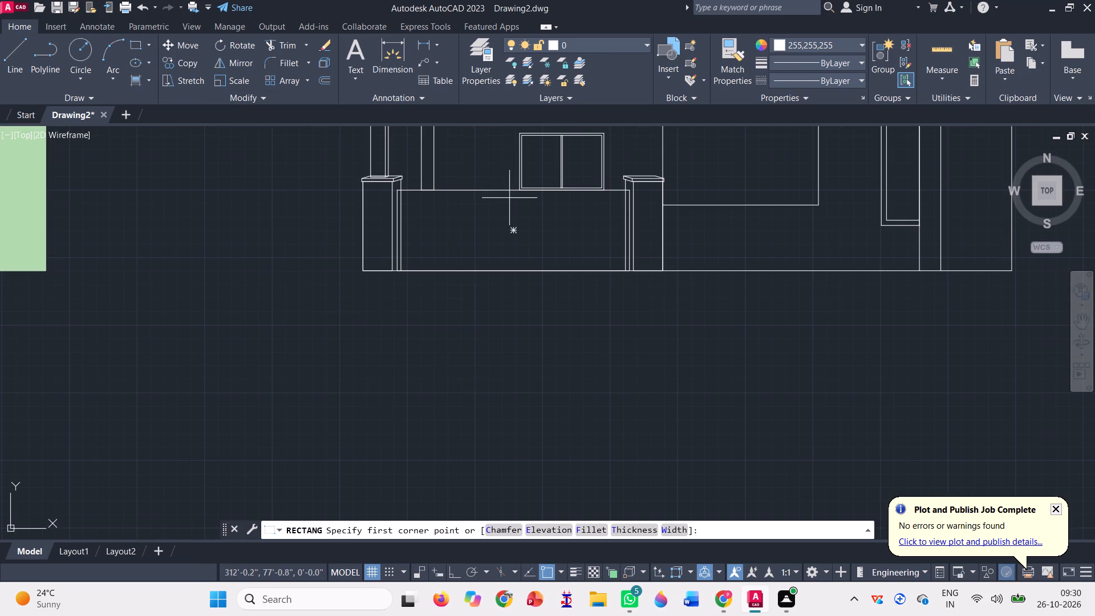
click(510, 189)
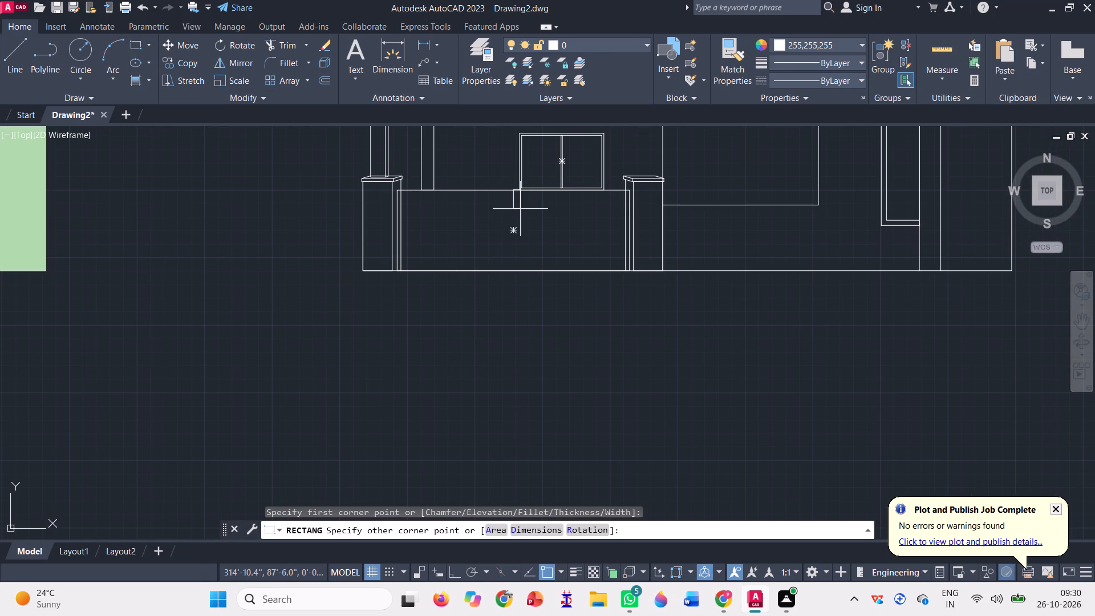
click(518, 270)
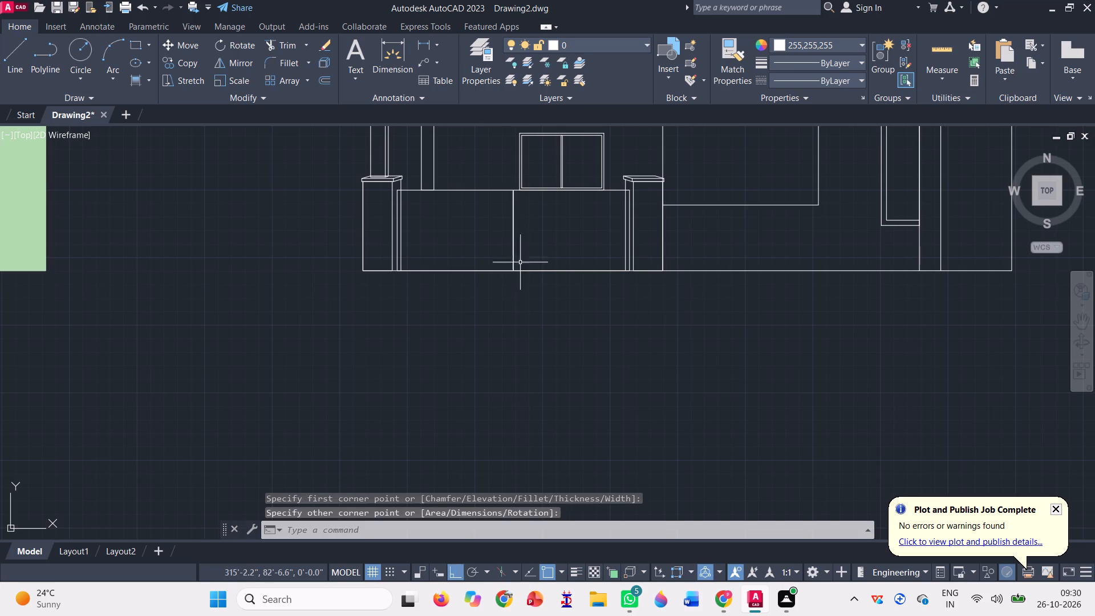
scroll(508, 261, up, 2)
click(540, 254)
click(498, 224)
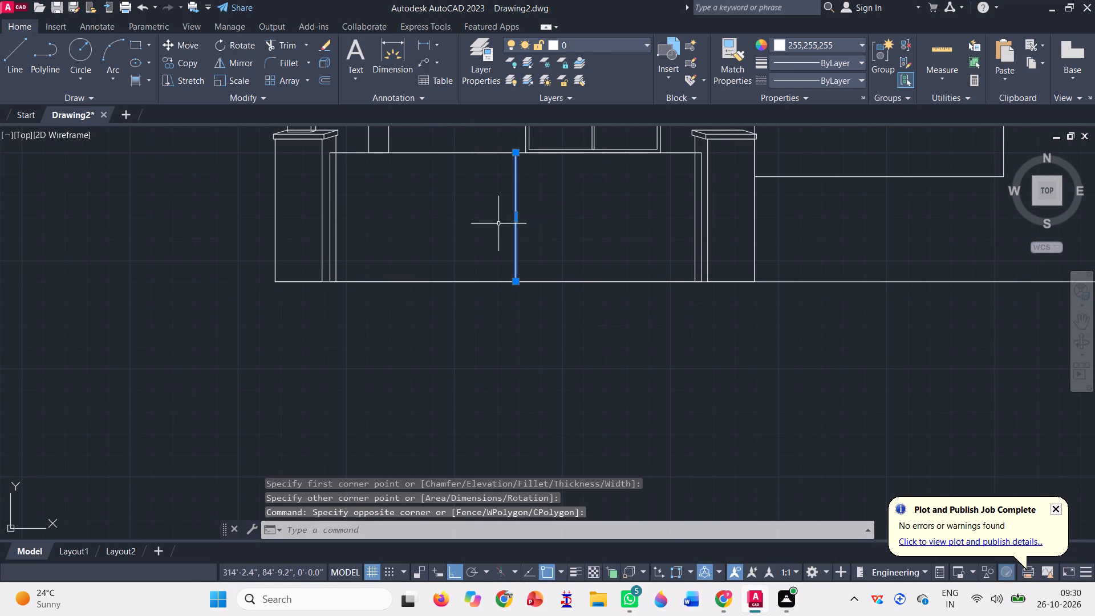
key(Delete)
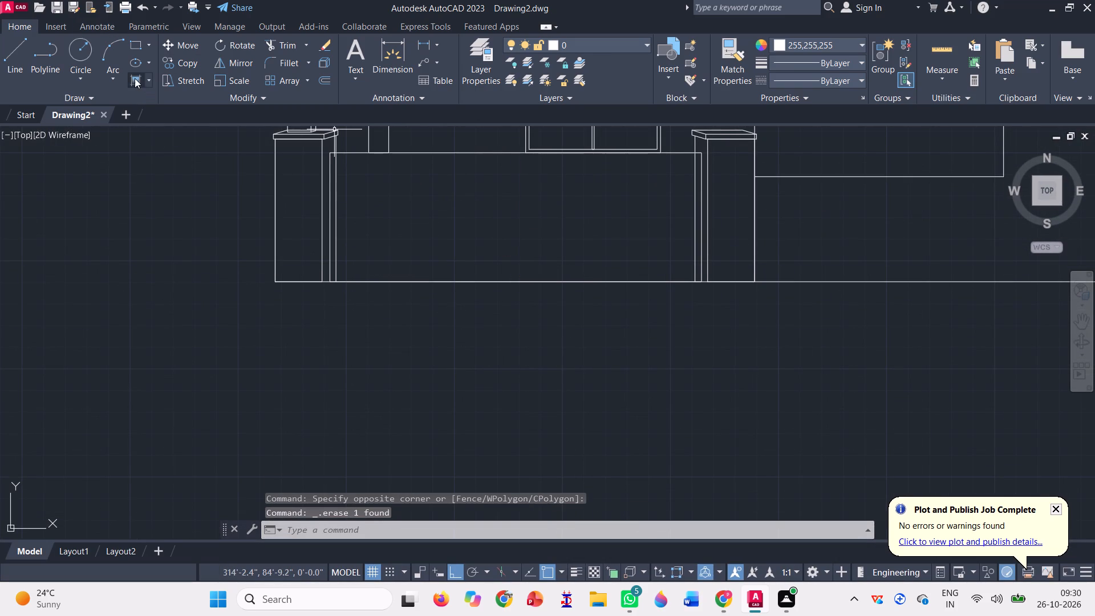
Draw a wider full-height vertical strip rectangle in the white outline's gate panel, ending at the panel's midpoint.
click(131, 42)
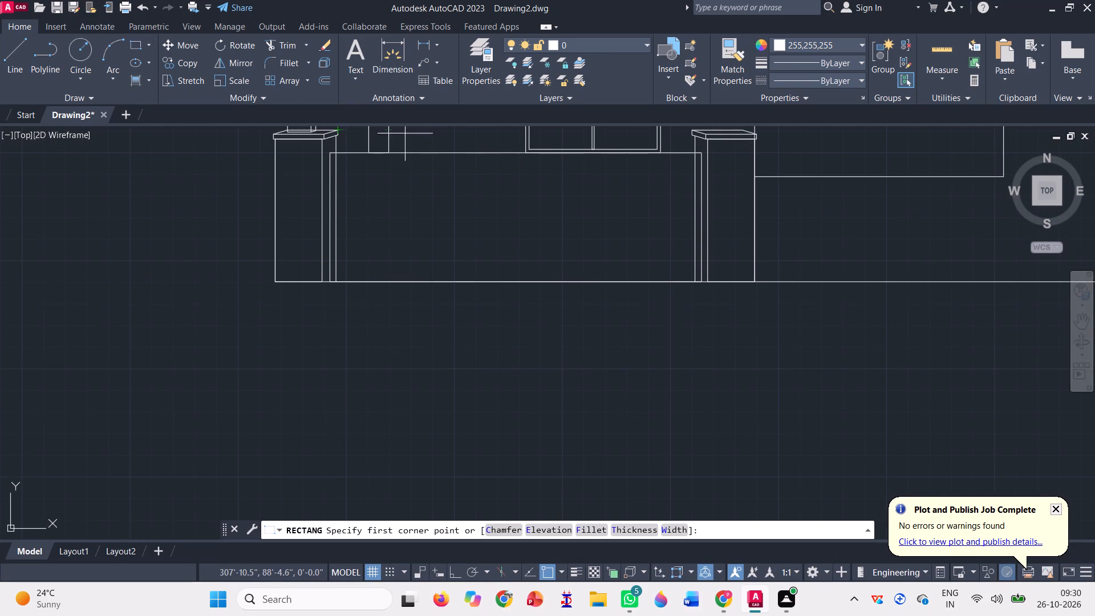
click(500, 152)
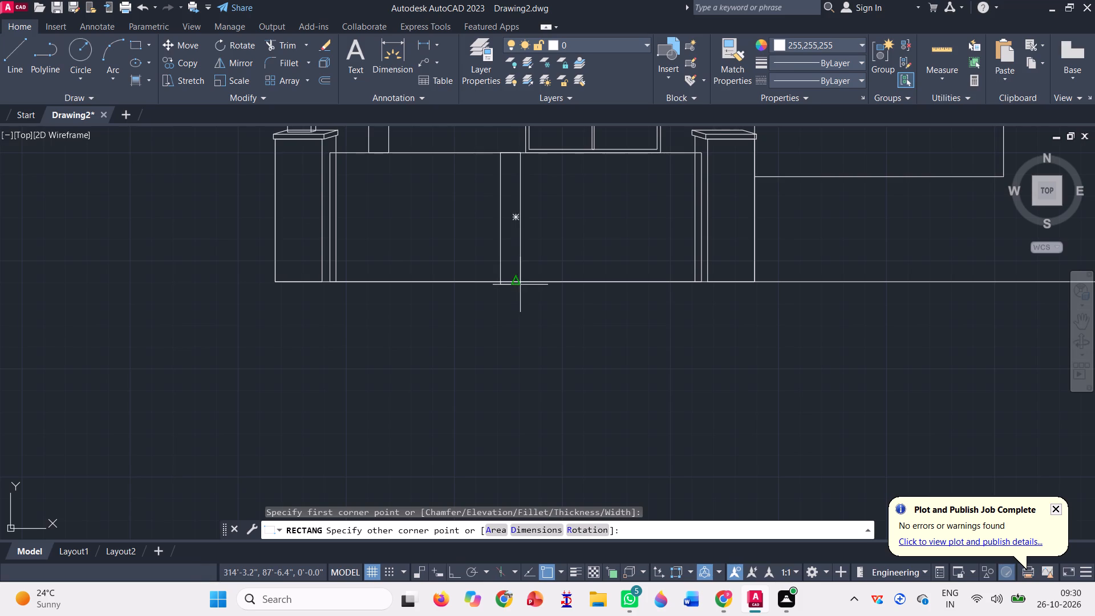
click(510, 280)
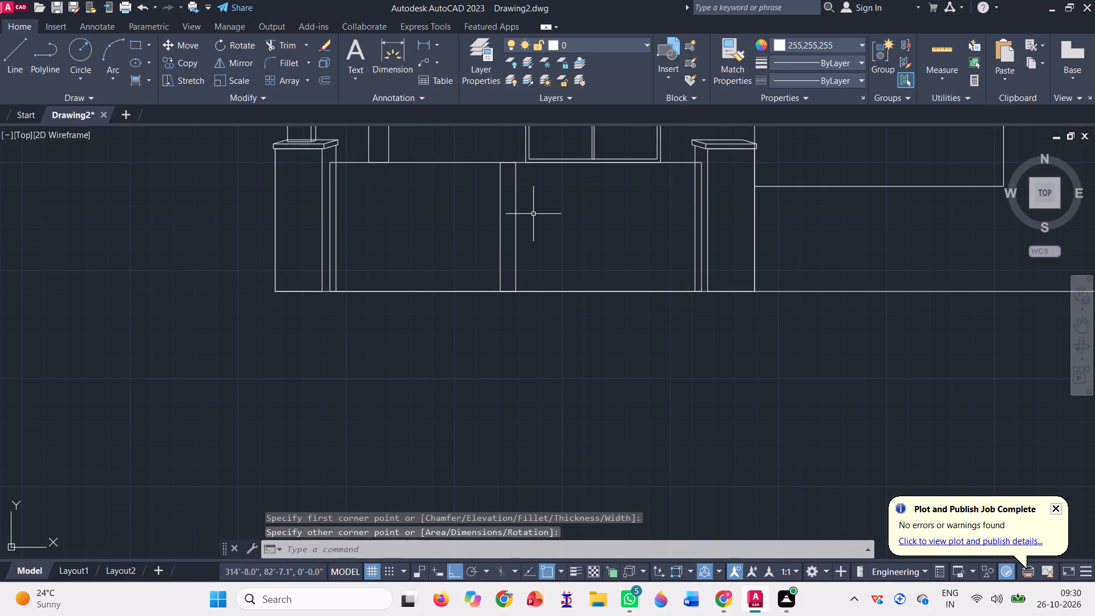
Move the vertical strip from its top midpoint to the gate panel's top midpoint, centring it in the panel.
click(529, 205)
click(457, 192)
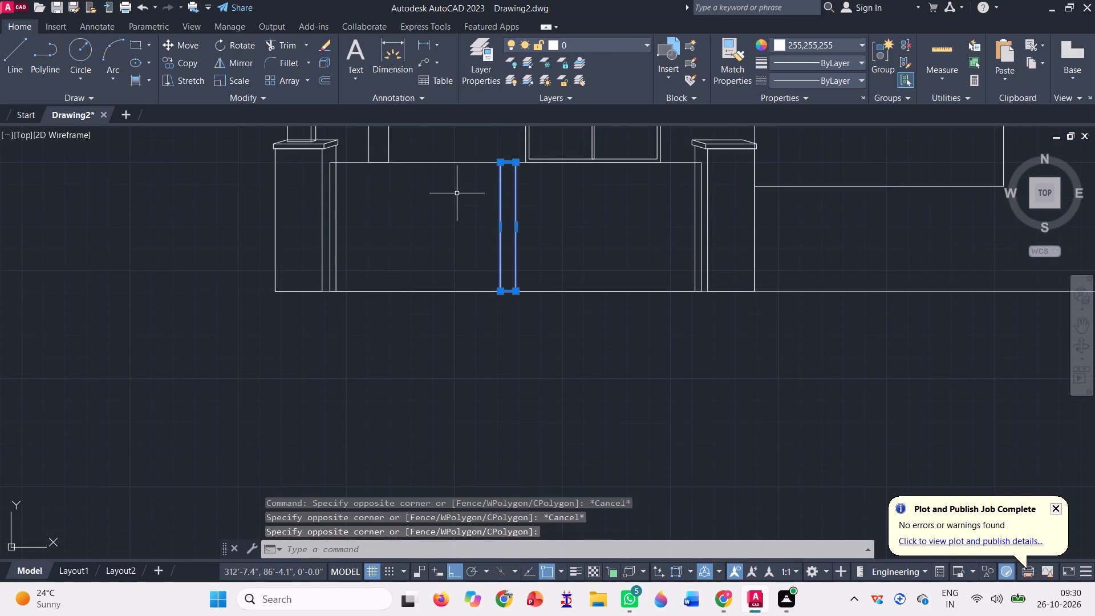
text(m)
key(space)
scroll(512, 142, up, 3)
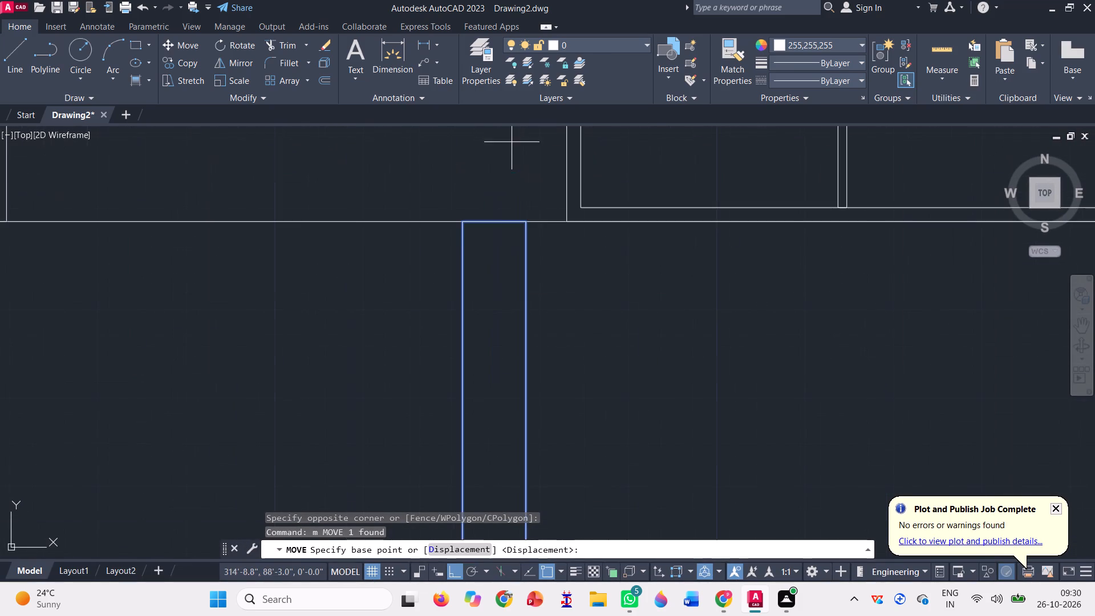
click(496, 221)
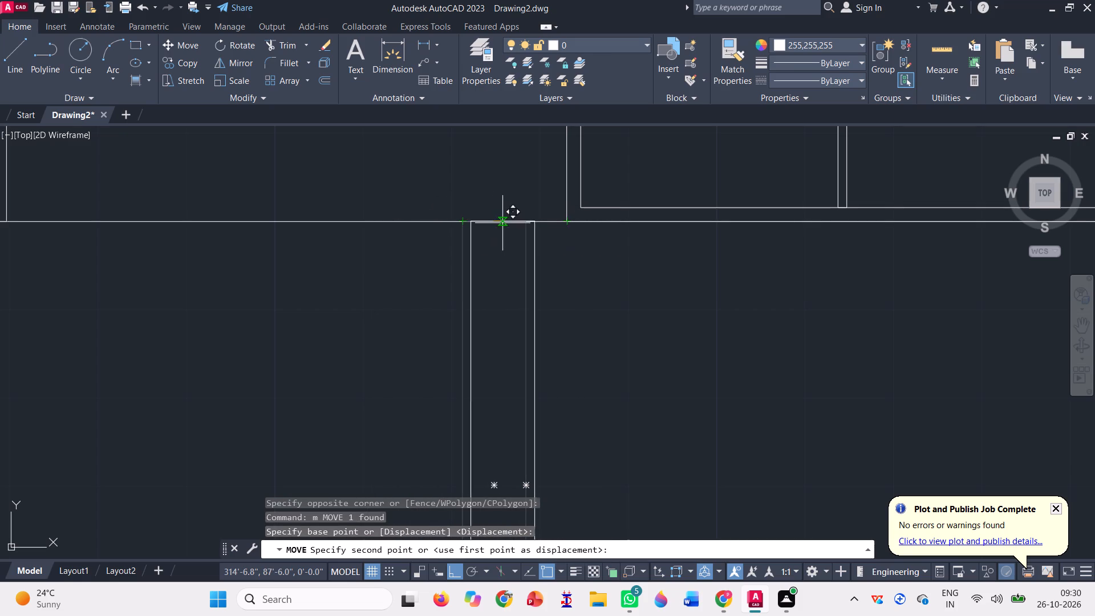
click(529, 221)
scroll(474, 175, down, 2)
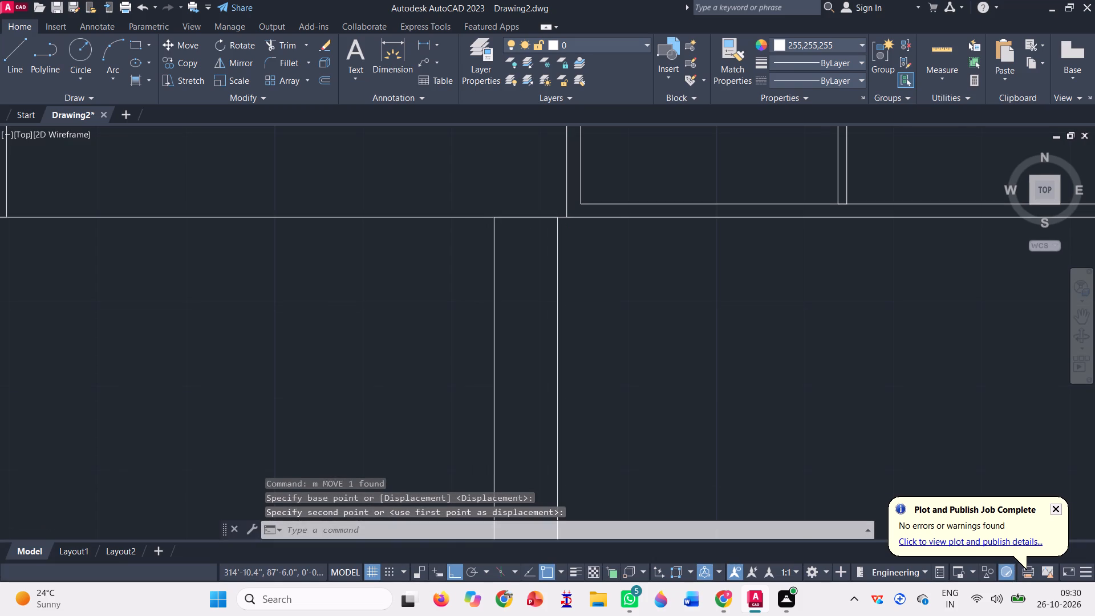
scroll(474, 175, down, 4)
Copy the gate's vertical strip from the white outline to the black outline elevation, using the left post's bottom-left corner as reference.
click(487, 262)
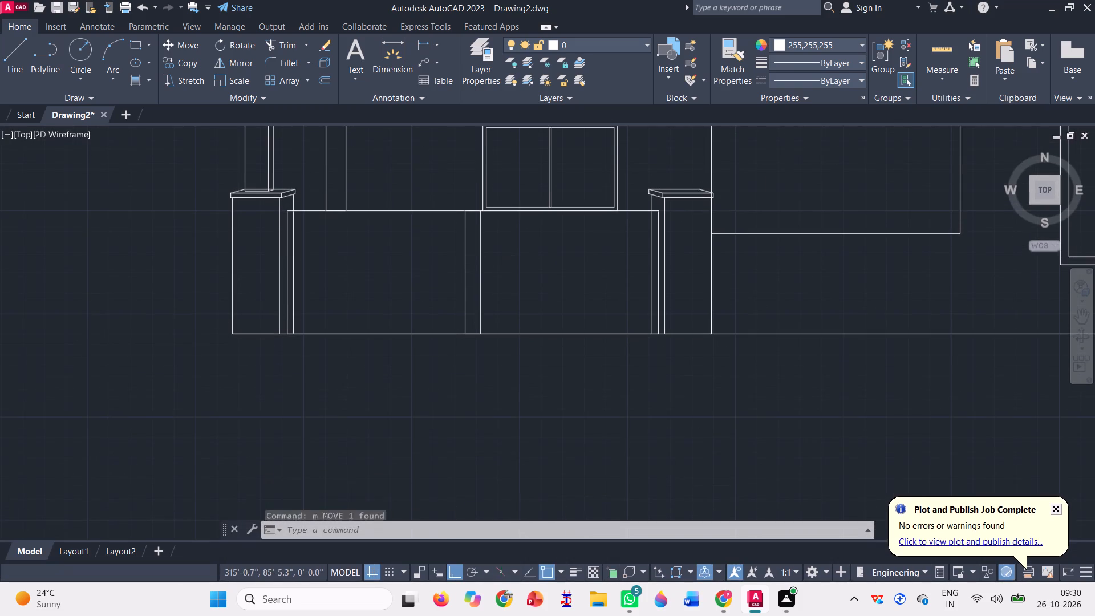
click(404, 246)
text(co)
key(space)
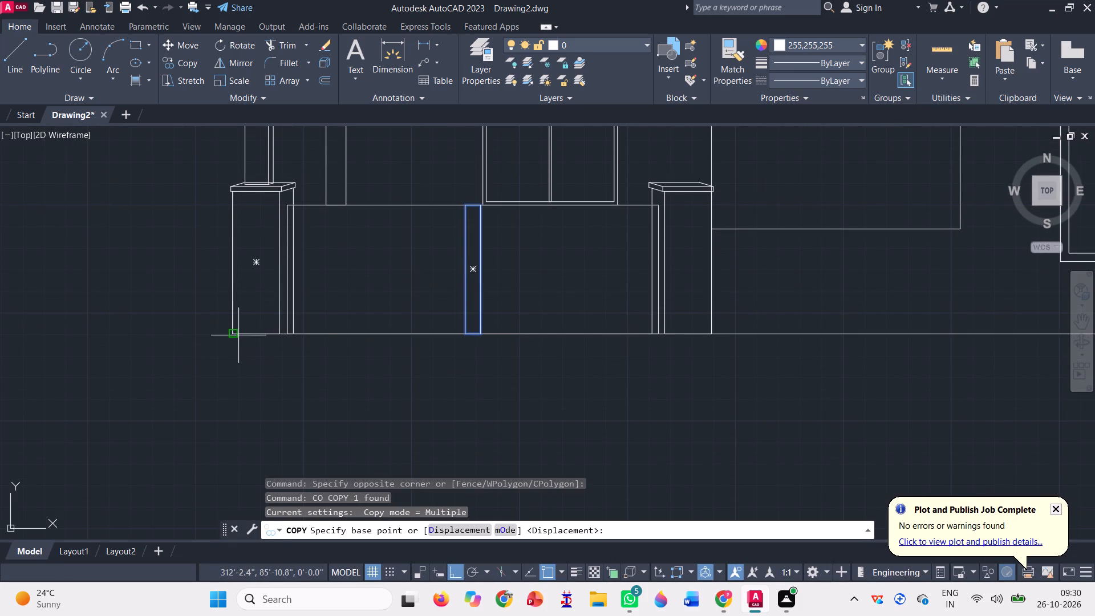
click(237, 332)
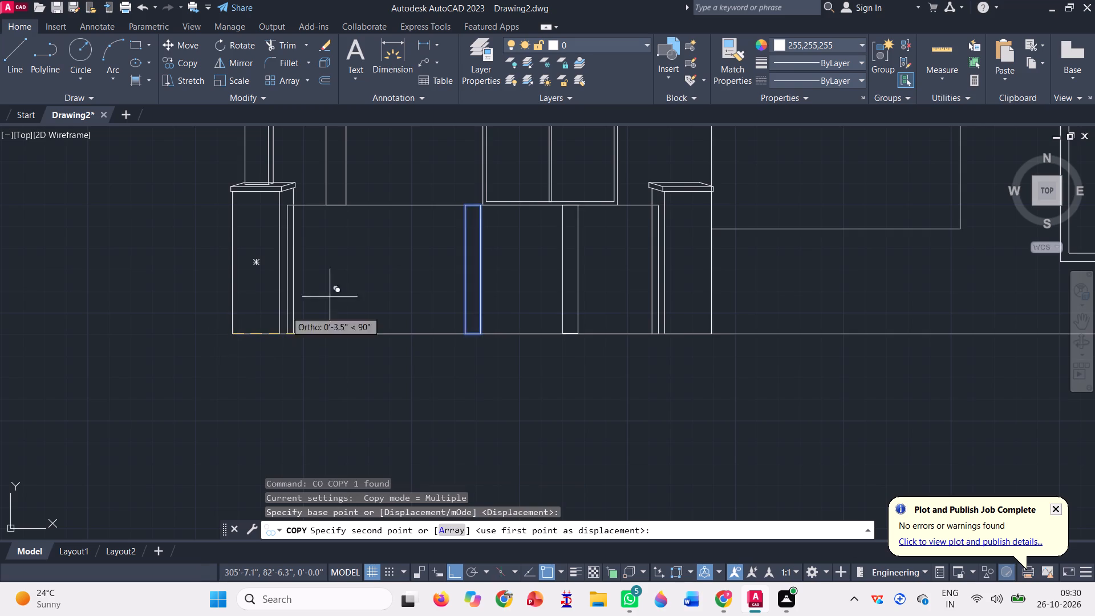
scroll(330, 291, down, 4)
scroll(595, 299, up, 3)
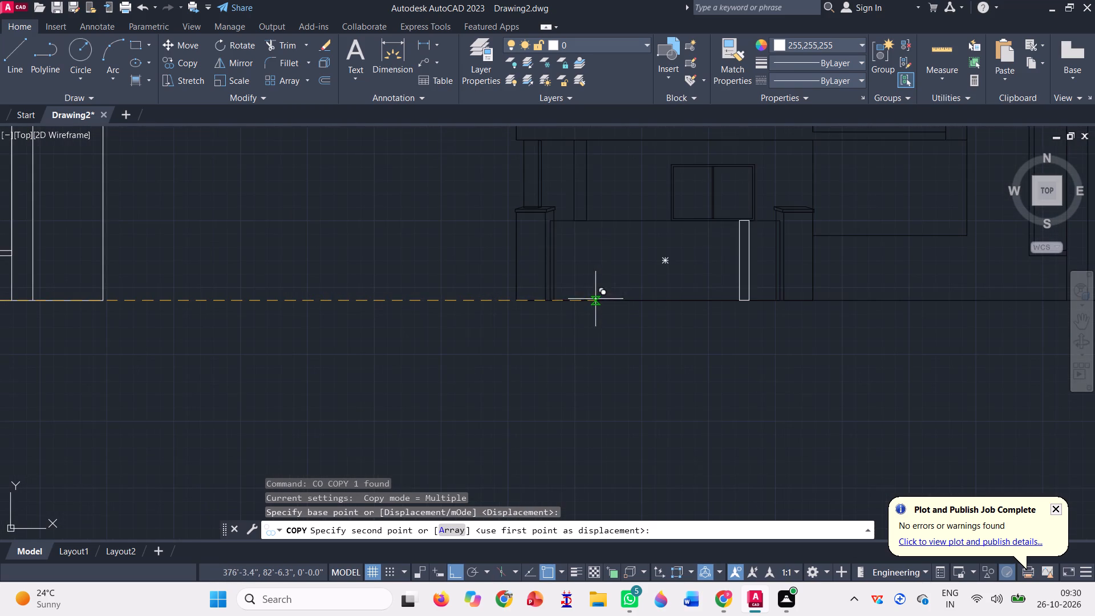
click(518, 297)
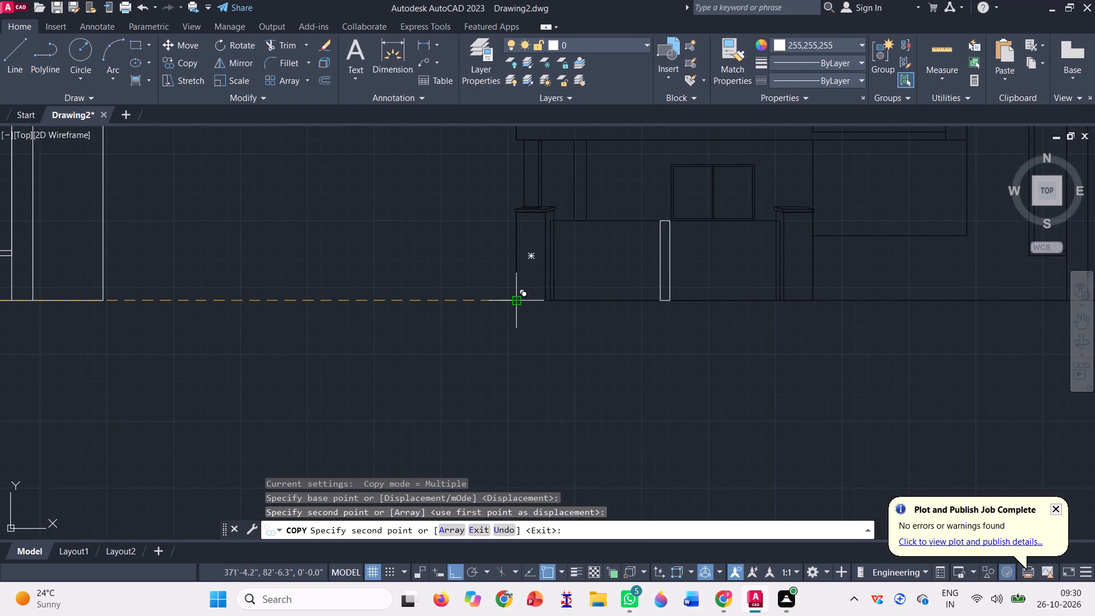
key(Escape)
Set the copied gate strip's colour in the black outline elevation to black 0,0,0.
click(676, 274)
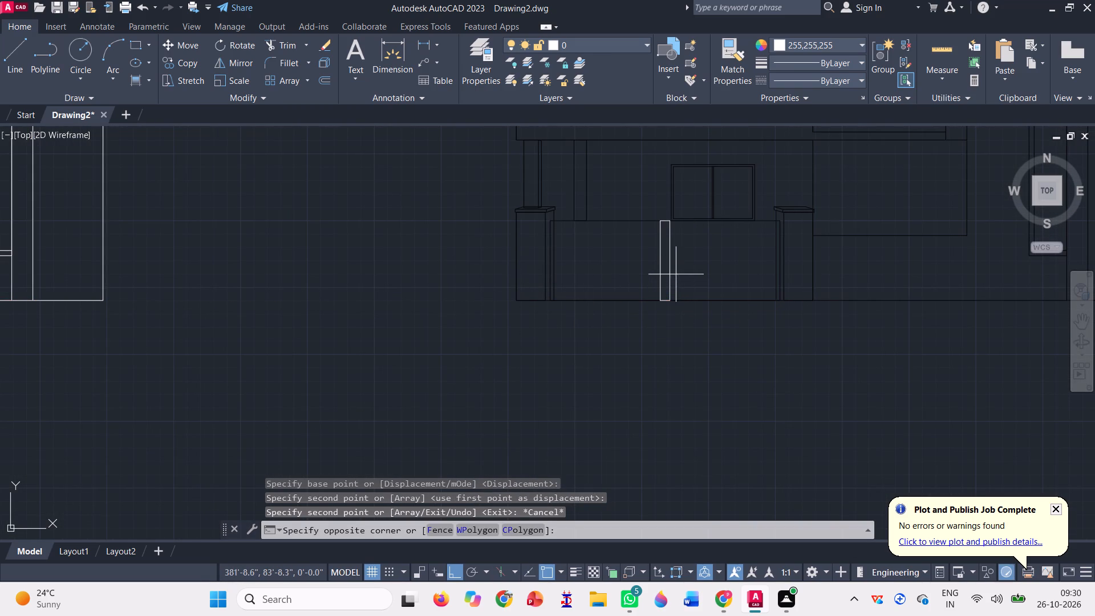
click(663, 268)
click(806, 43)
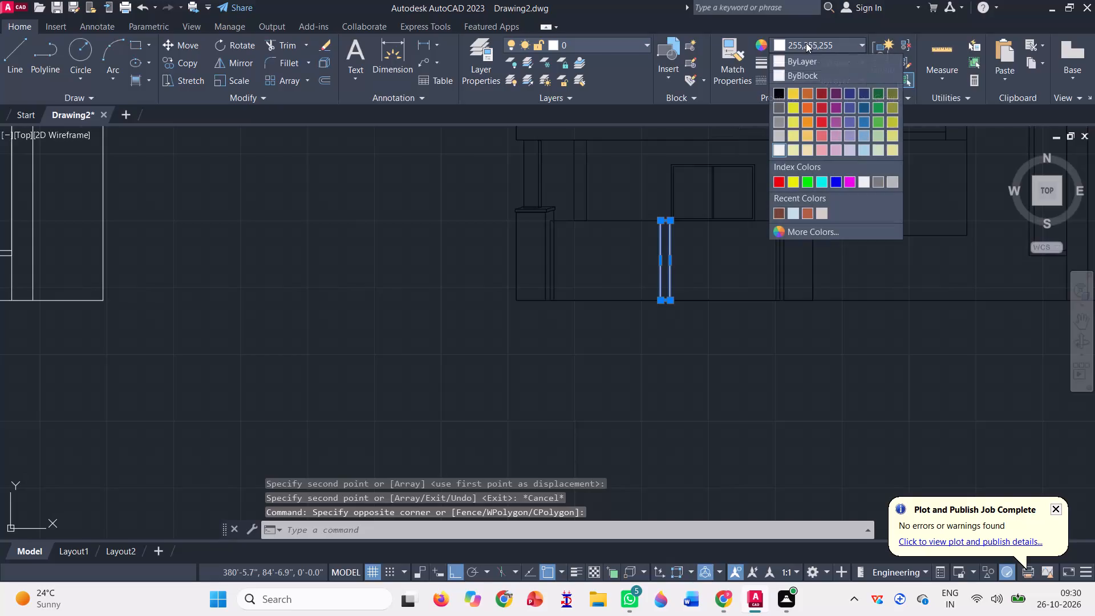
click(780, 96)
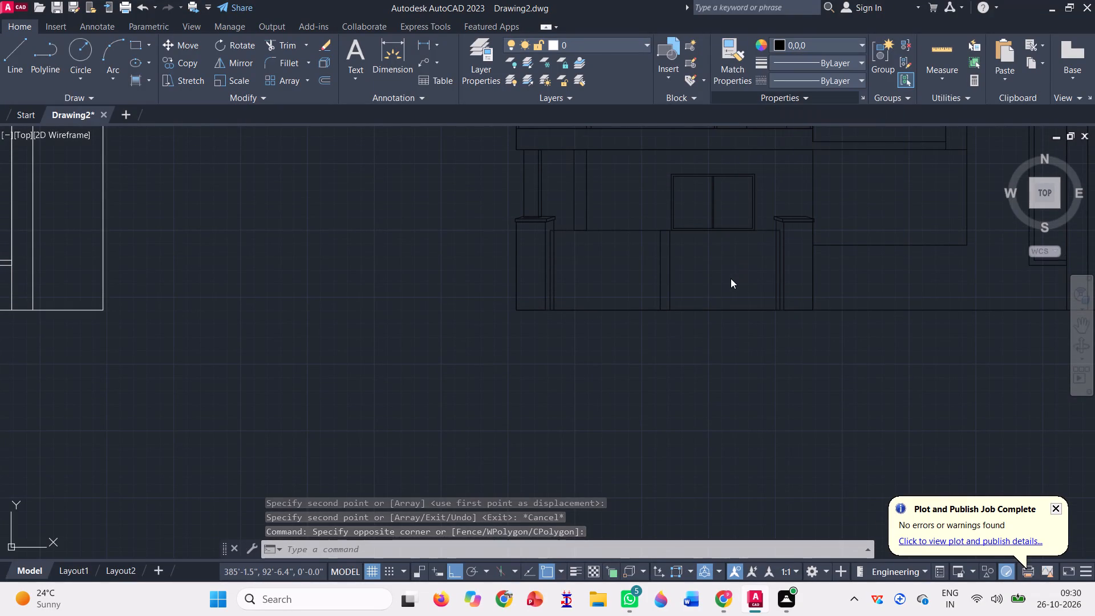
scroll(731, 278, down, 2)
scroll(703, 331, down, 1)
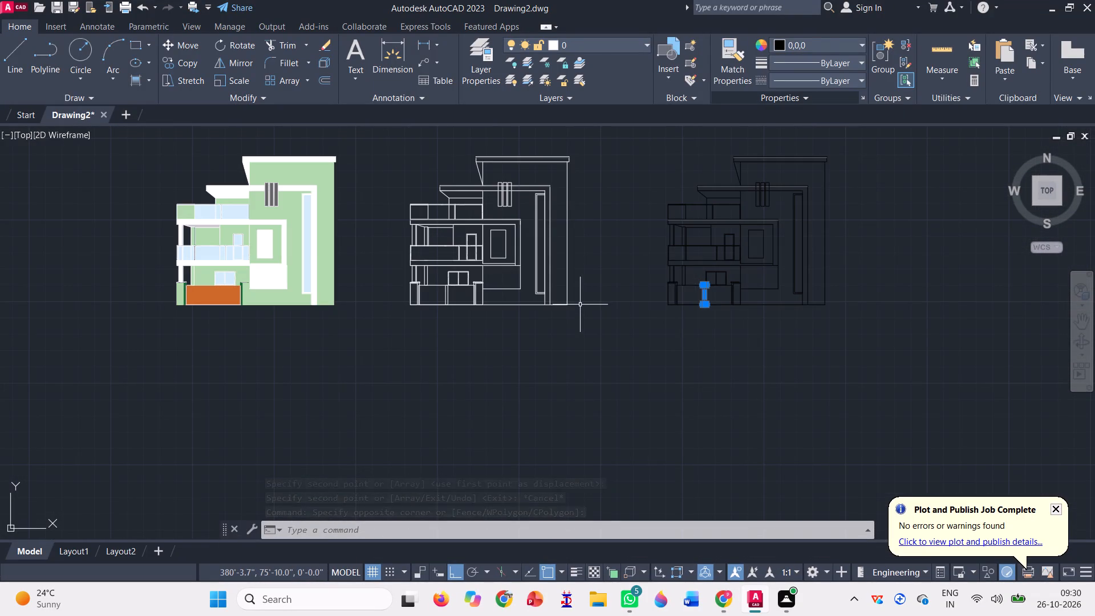
key(Escape)
Fill the vertical strip in the white outline elevation's gate panel with a solid hatch in black 0,0,0.
scroll(546, 160, up, 1)
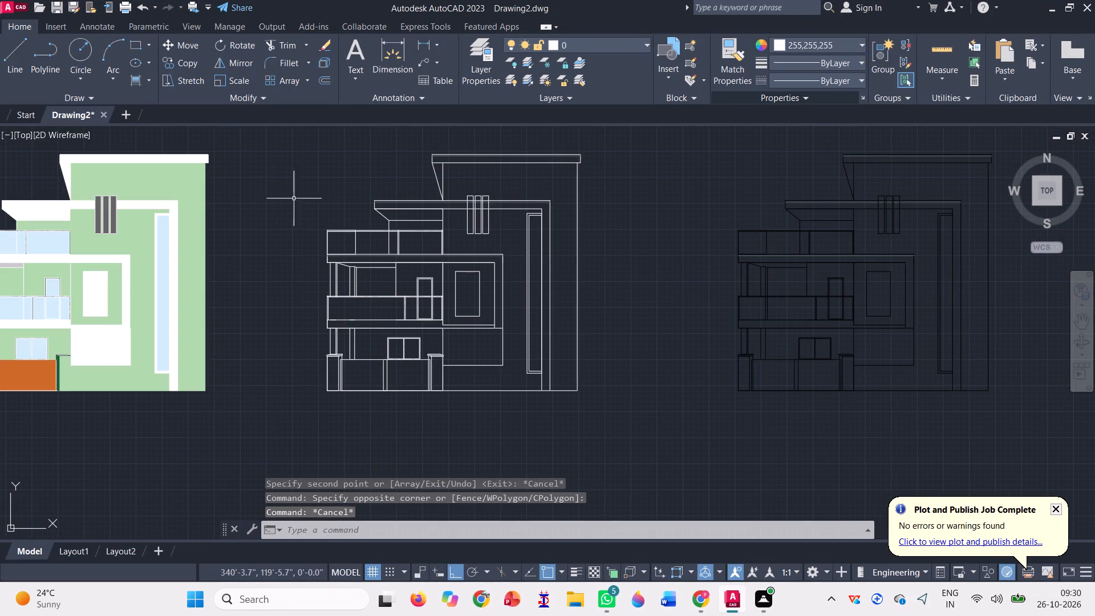
click(139, 79)
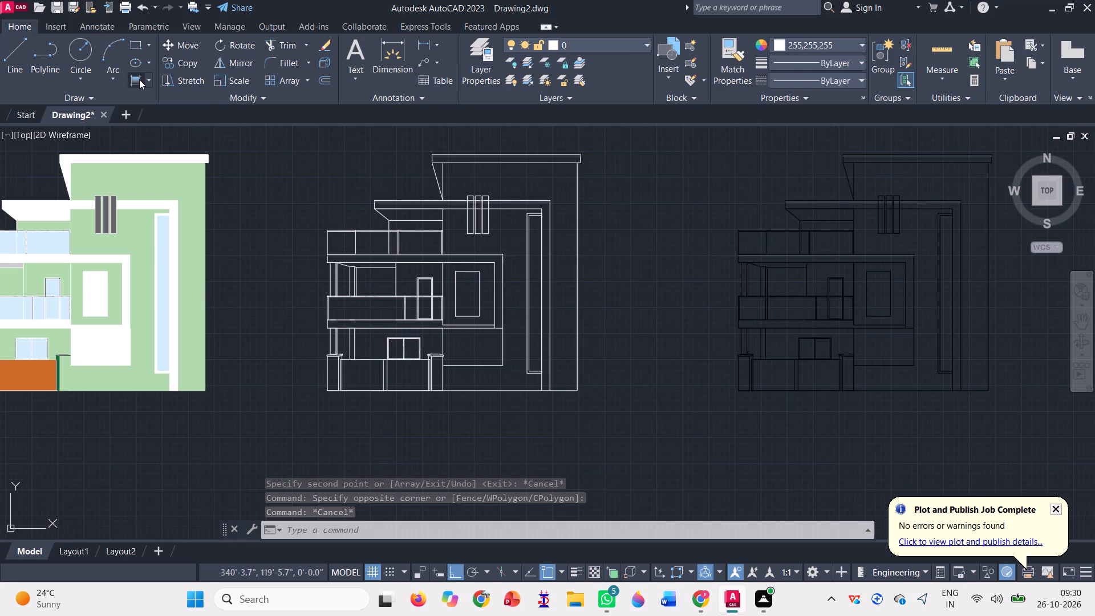
scroll(272, 39, up, 6)
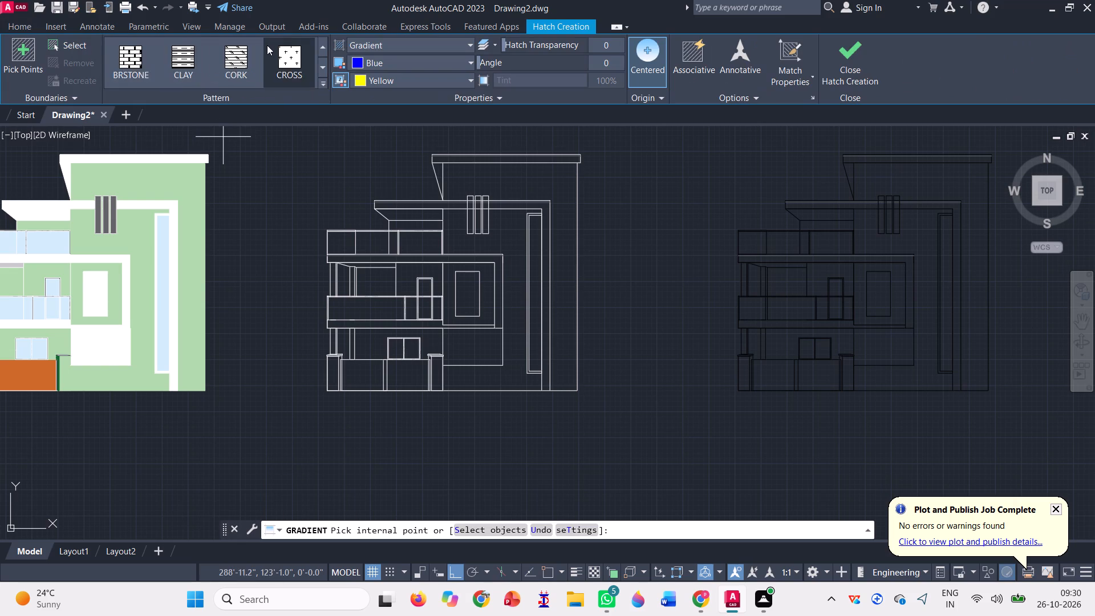
scroll(267, 45, up, 9)
click(132, 55)
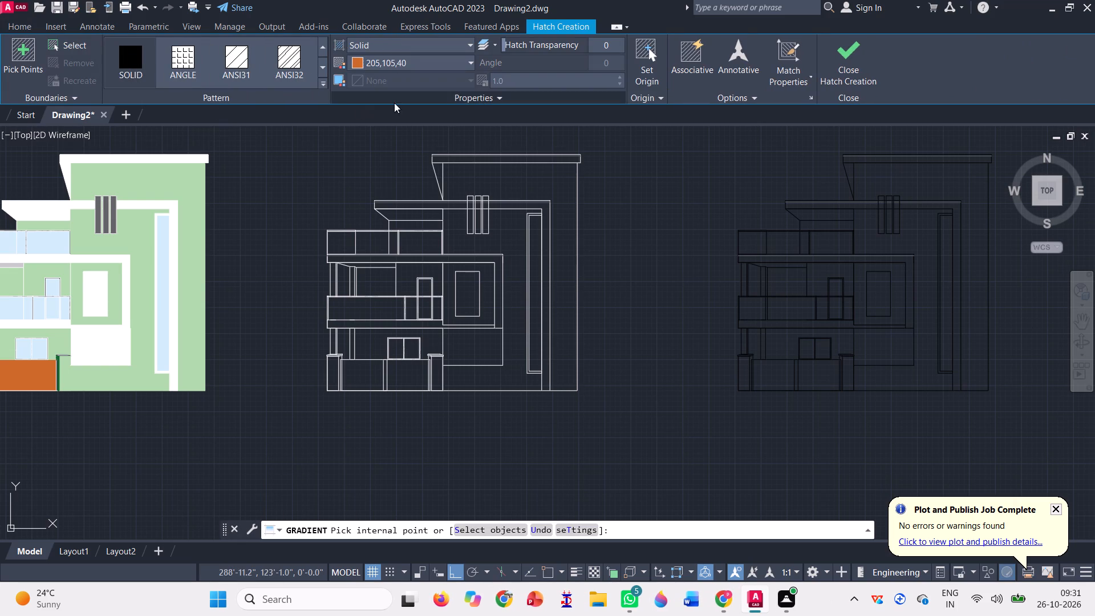
click(406, 62)
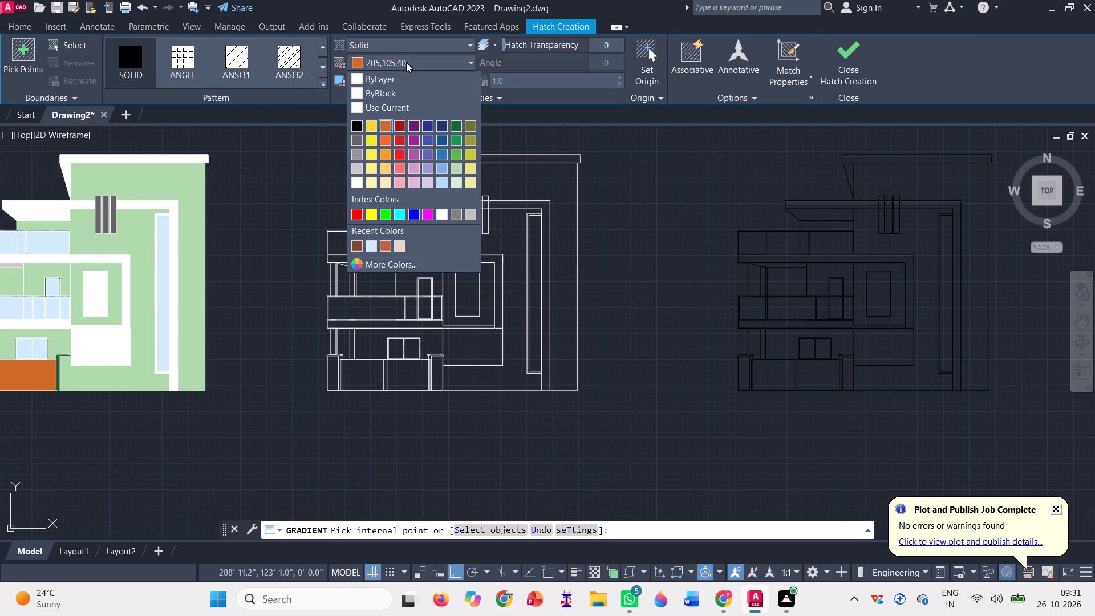
click(355, 123)
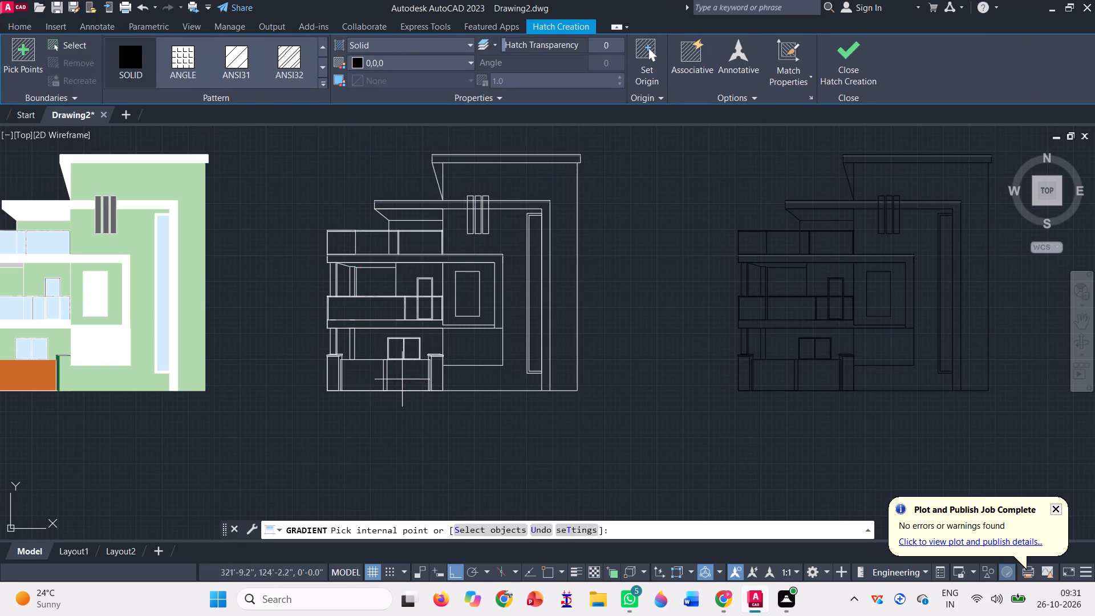
scroll(402, 378, up, 3)
scroll(294, 343, up, 2)
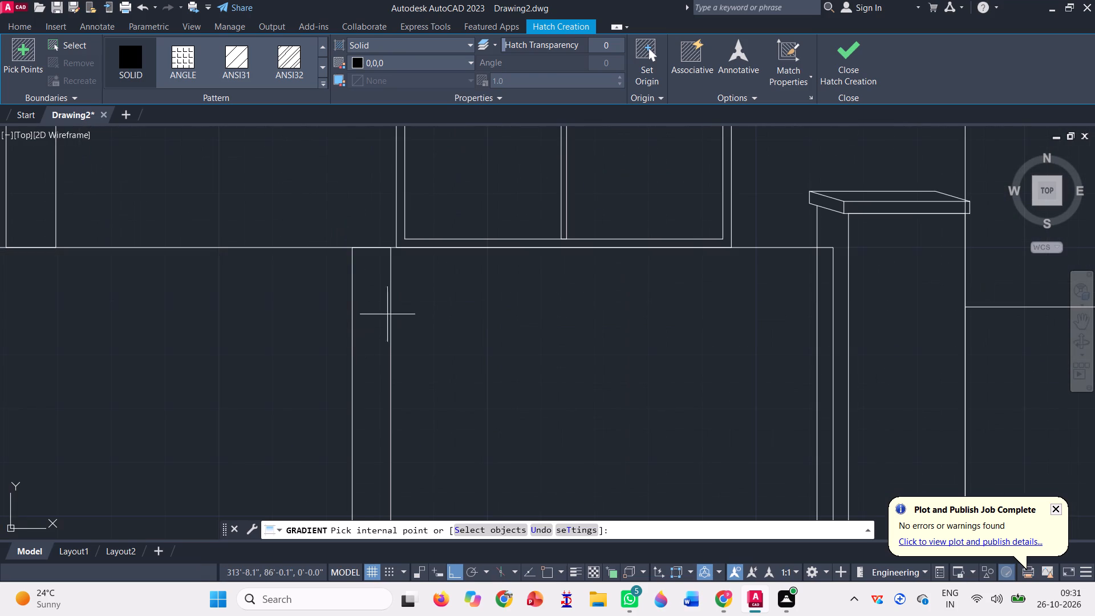
click(368, 305)
Fill the ground-floor window's outer frame and central mullion in the white outline elevation with the solid black hatch.
scroll(375, 329, down, 3)
scroll(416, 365, down, 1)
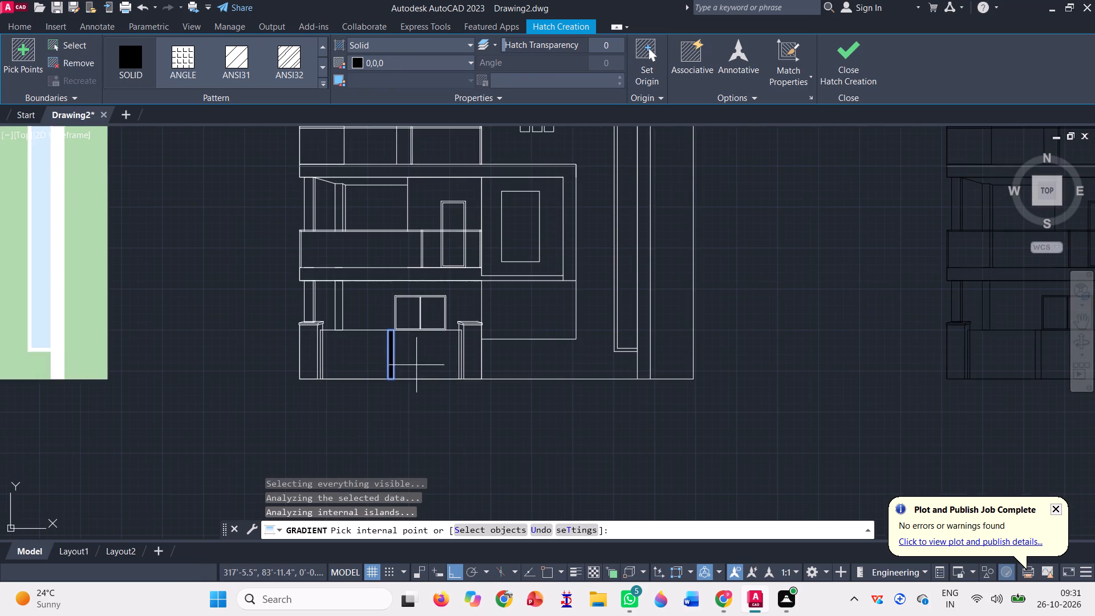
scroll(405, 288, up, 3)
scroll(348, 330, up, 3)
click(368, 302)
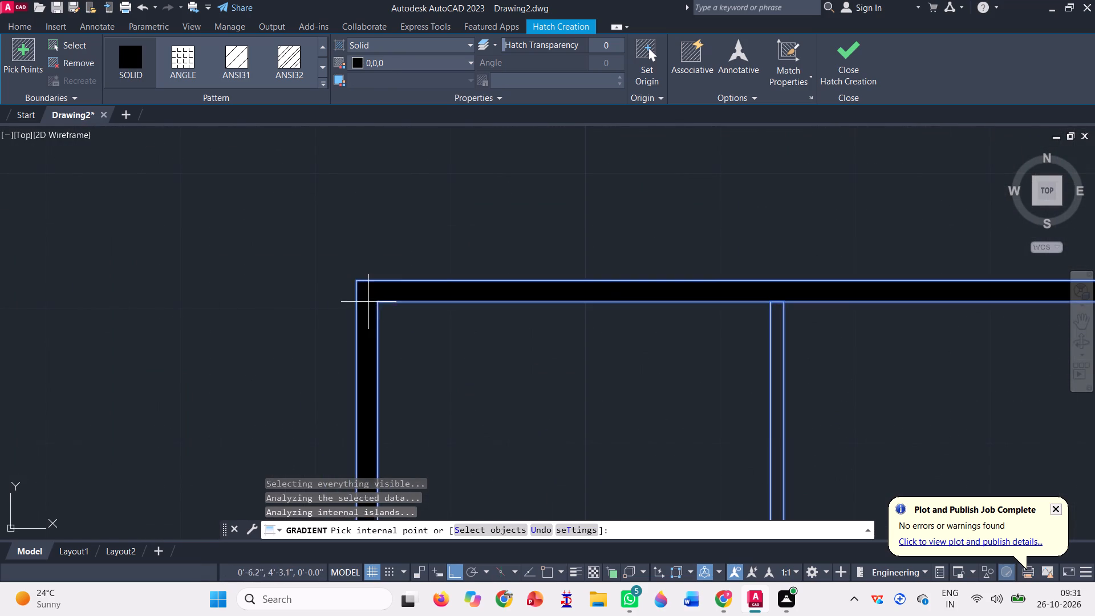
scroll(343, 287, down, 5)
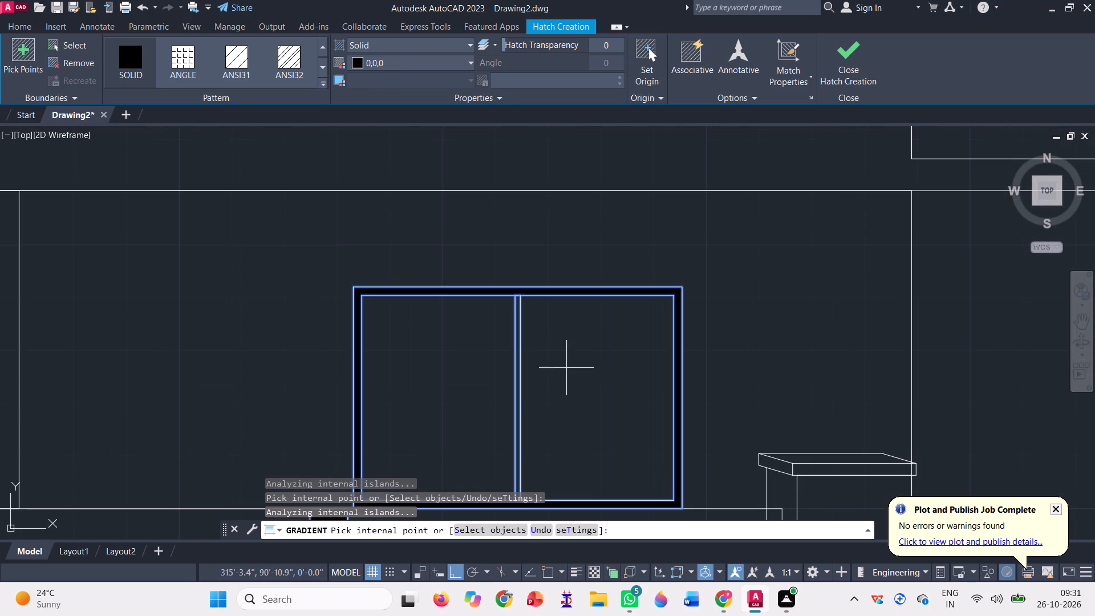
scroll(524, 345, up, 5)
click(427, 310)
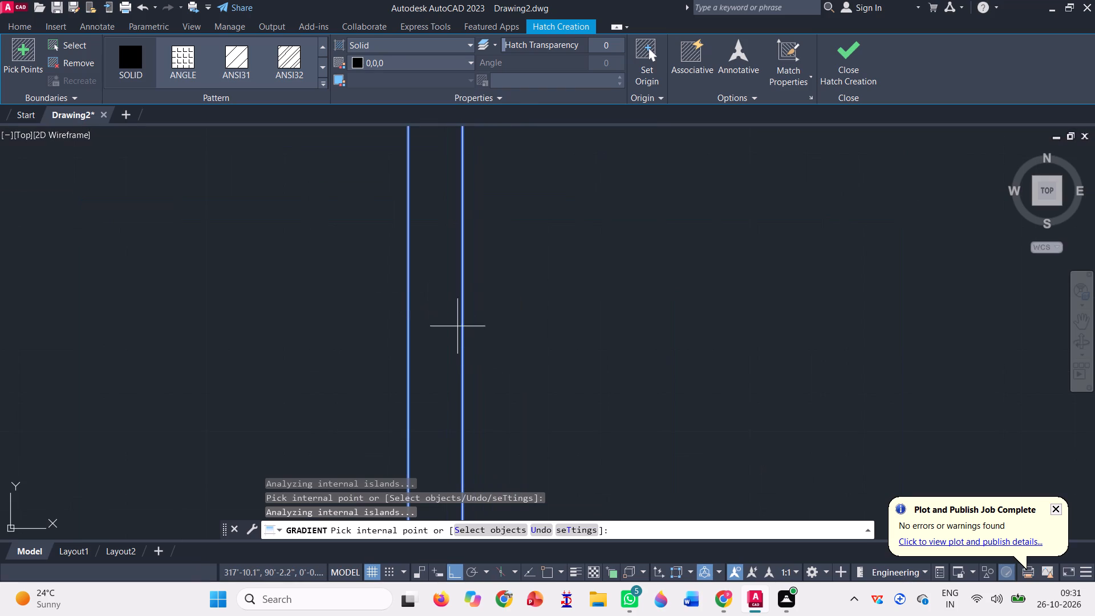
Fill the first-floor railing's top rail with solid black, from the intermediate post across the door to just before the right end post.
scroll(459, 341, down, 11)
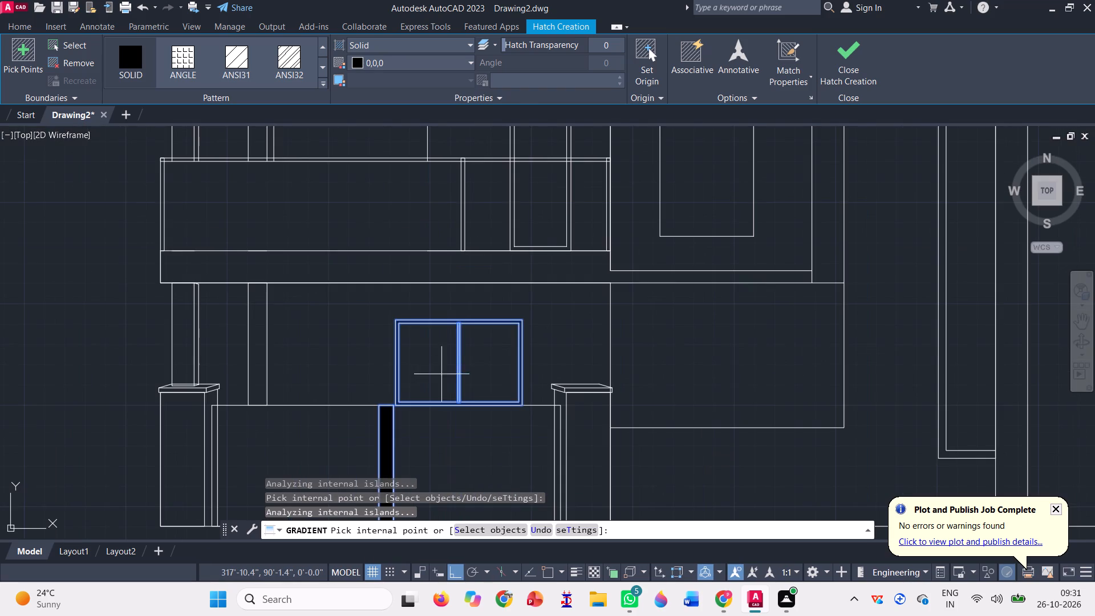
scroll(453, 315, down, 1)
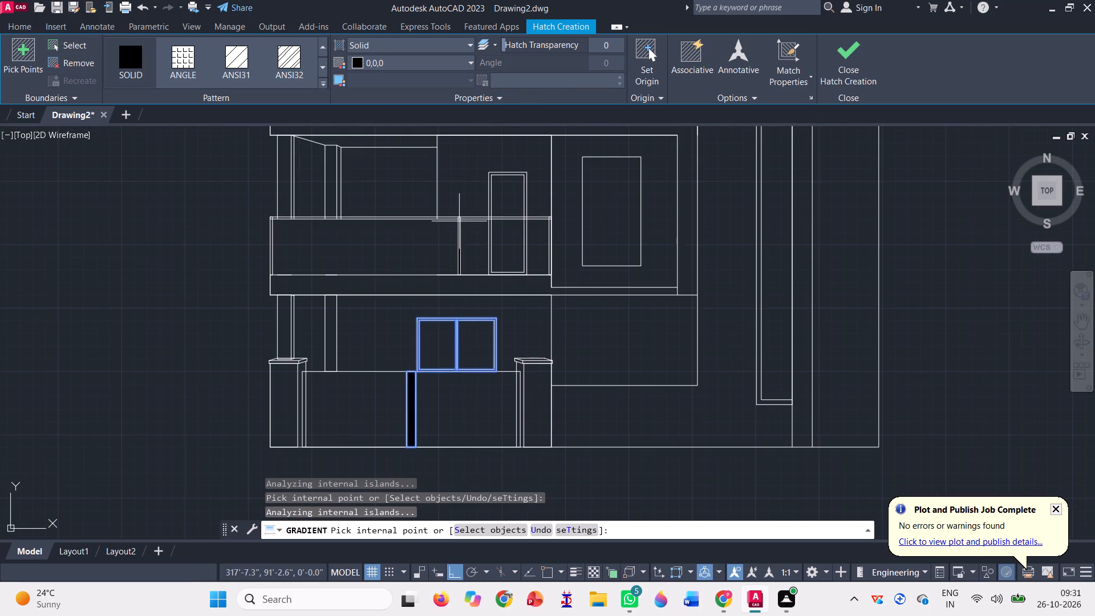
scroll(457, 210, up, 6)
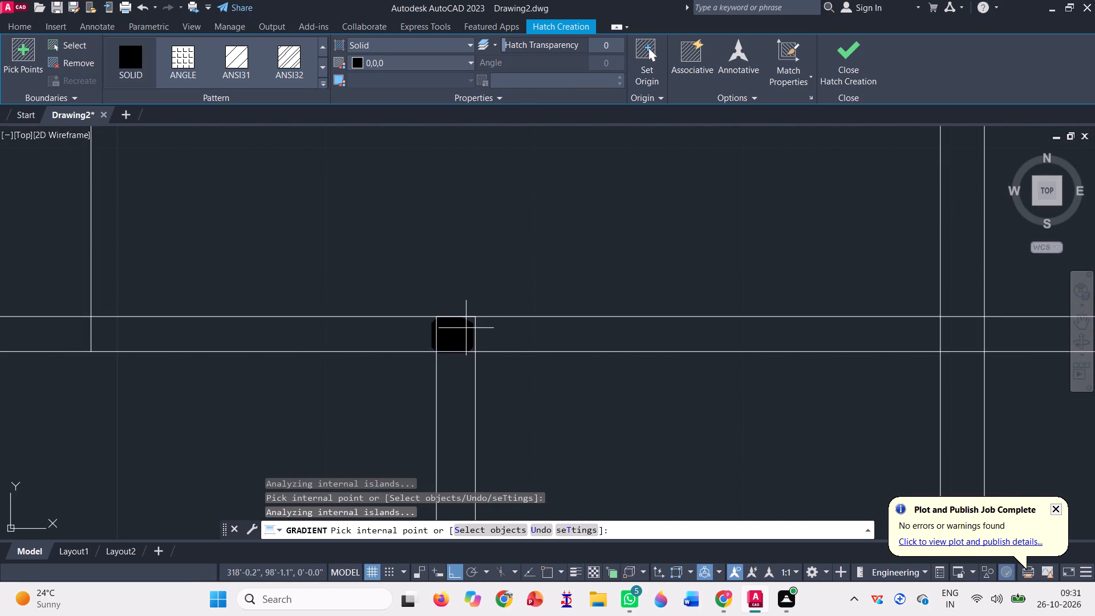
click(465, 327)
click(509, 331)
scroll(497, 309, down, 3)
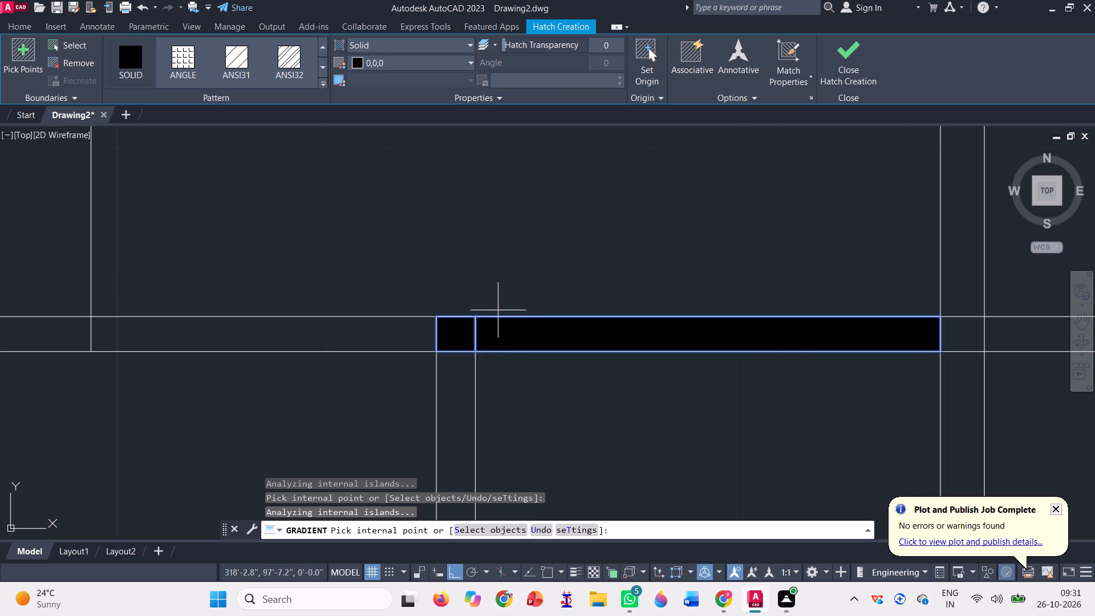
scroll(474, 294, down, 2)
scroll(800, 298, up, 3)
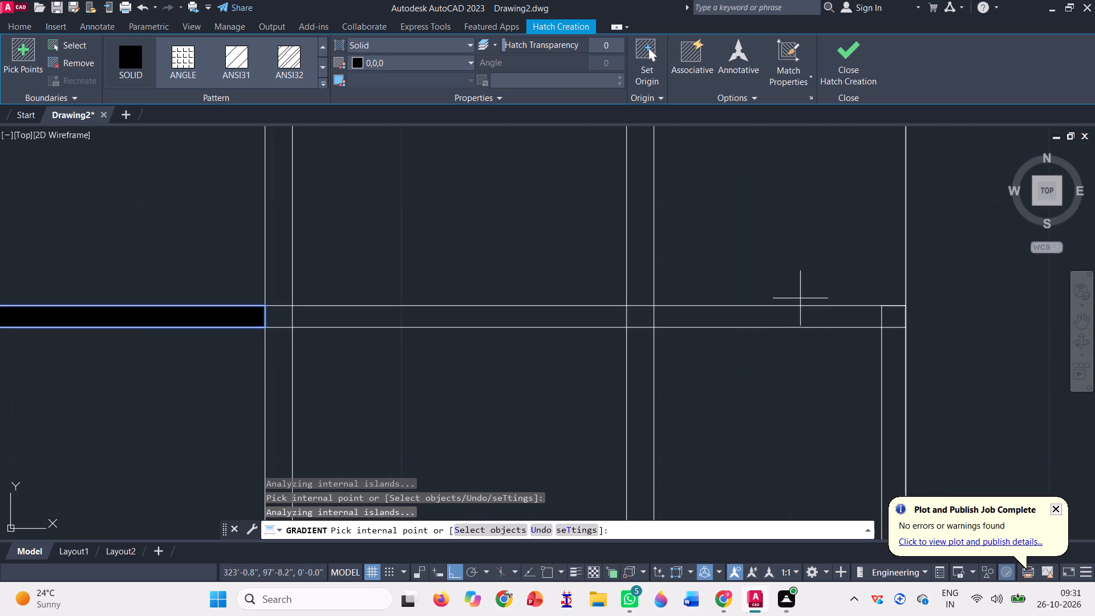
click(796, 317)
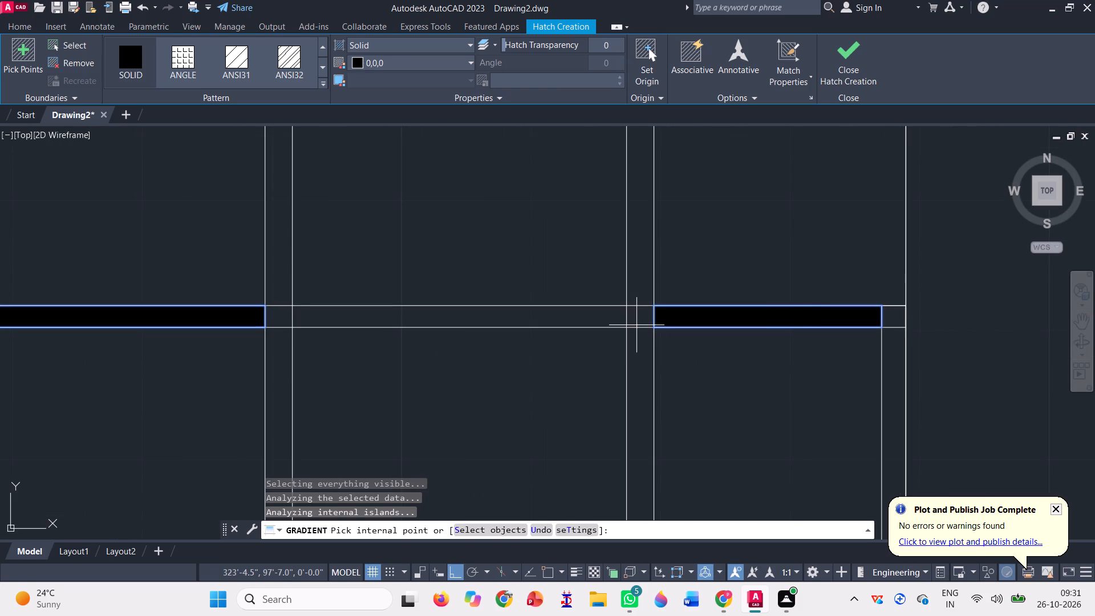
click(636, 323)
click(595, 319)
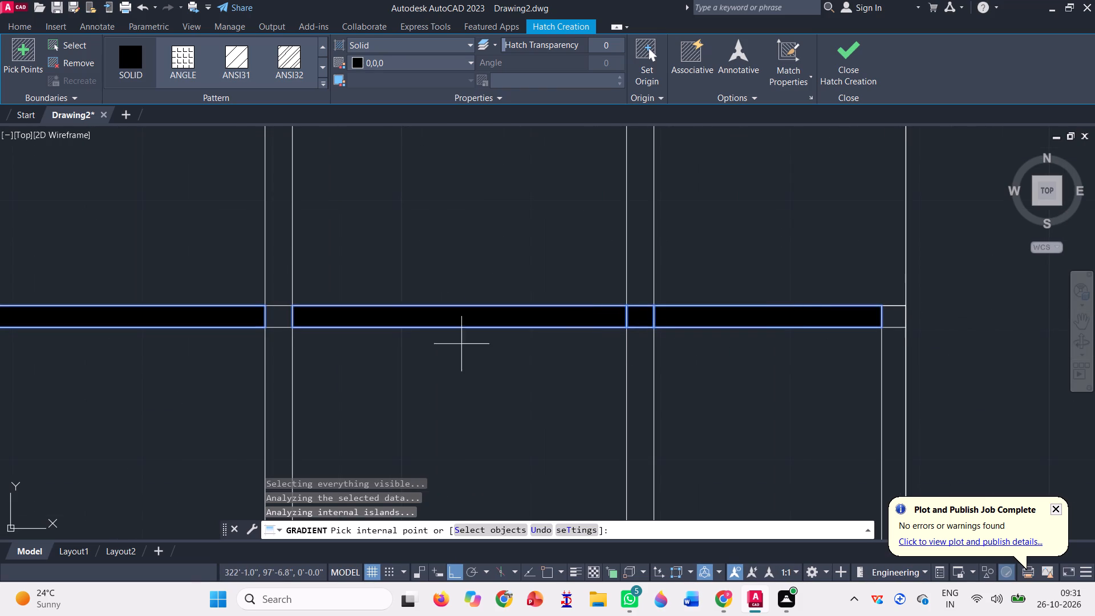
click(279, 312)
Fill the first-floor railing's right end post and its top corner square with the solid black hatch.
scroll(278, 312, down, 1)
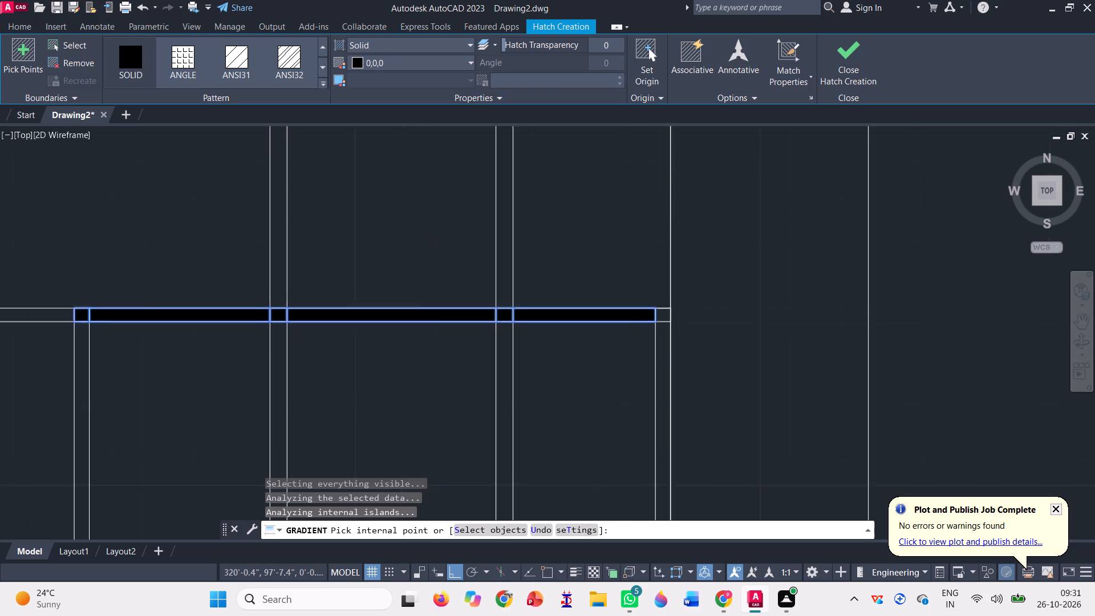
scroll(278, 312, down, 1)
scroll(535, 321, up, 6)
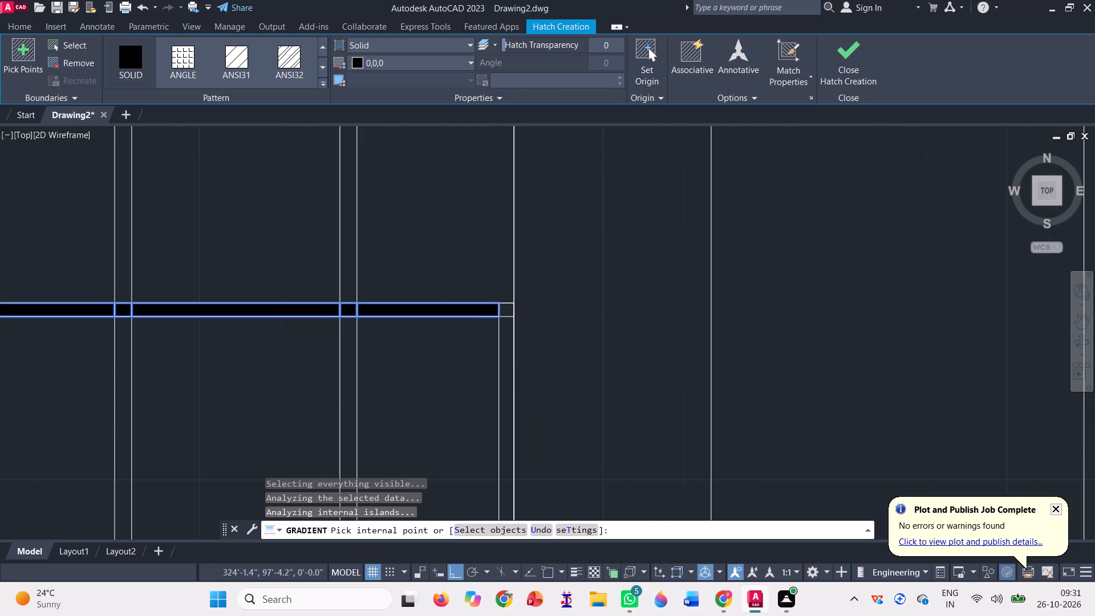
click(497, 305)
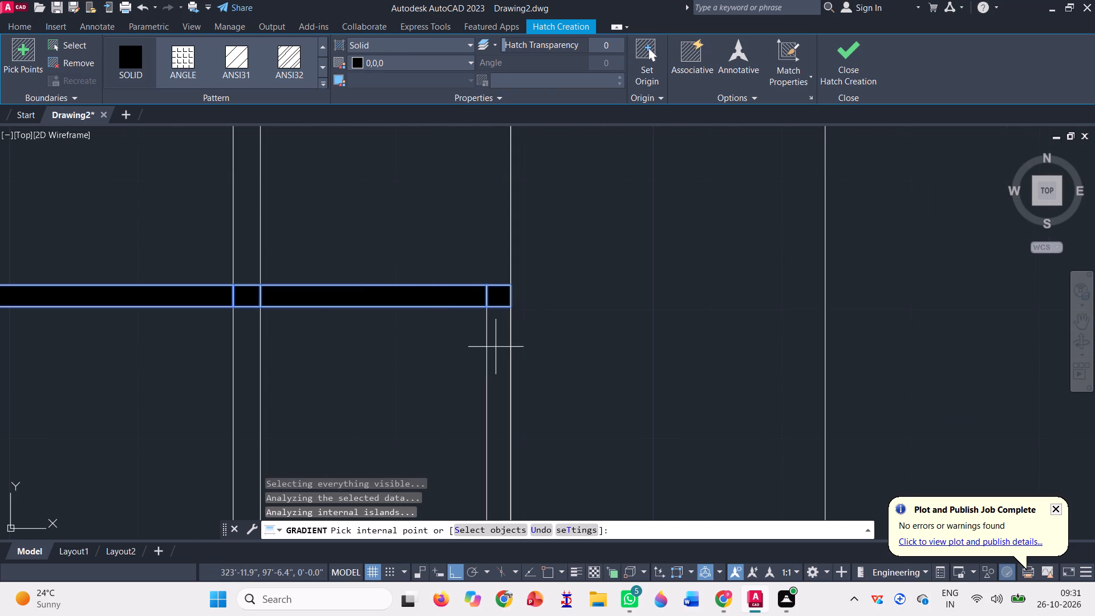
click(496, 347)
Fill the part of the first-floor door frame above the railing with the solid black hatch.
scroll(512, 329, down, 3)
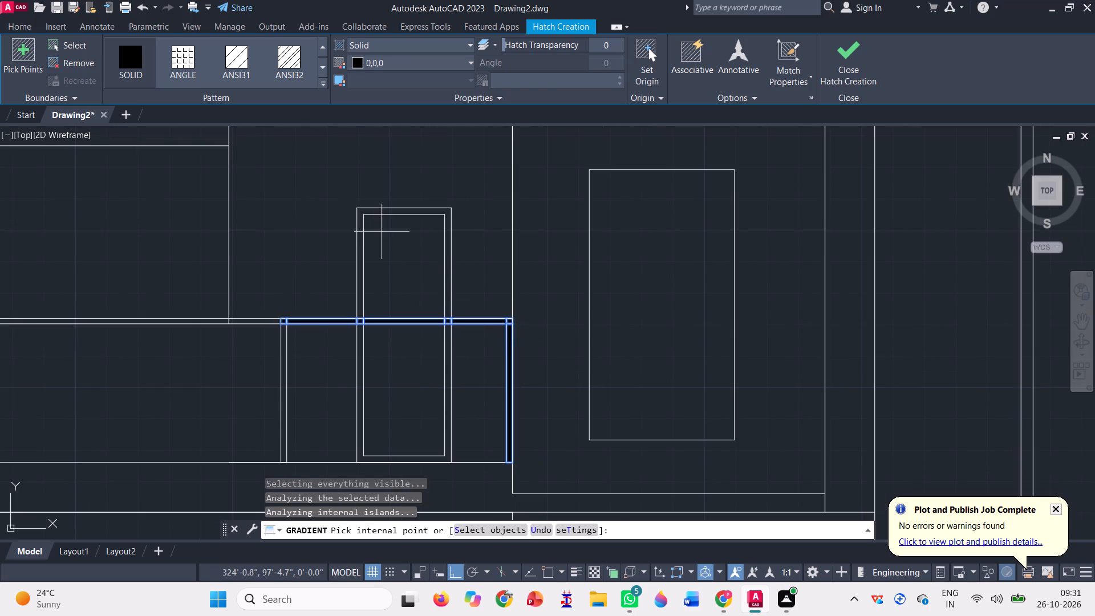
click(359, 211)
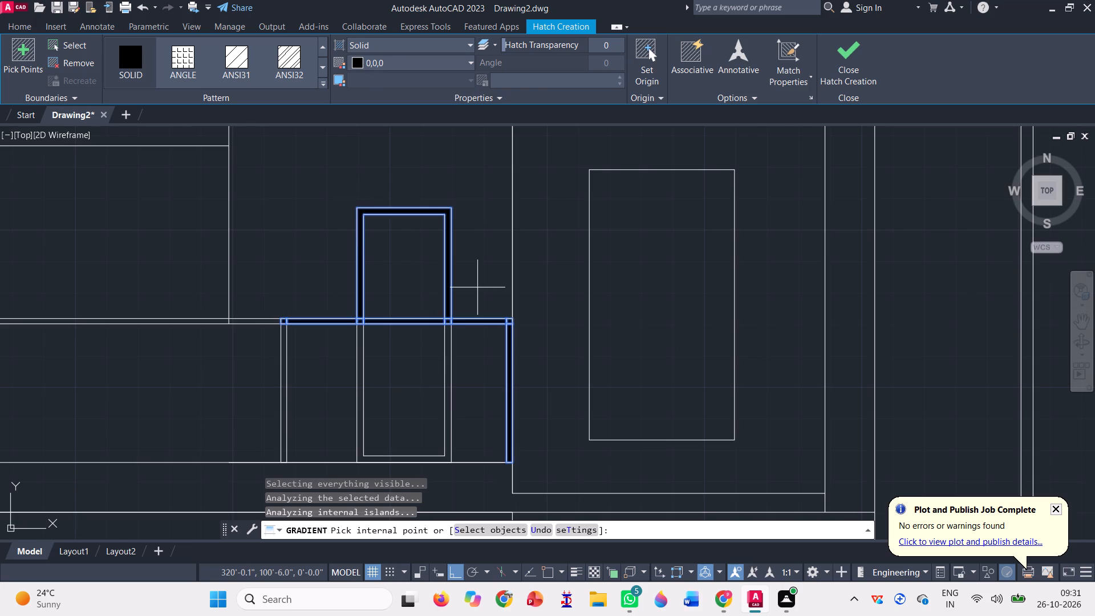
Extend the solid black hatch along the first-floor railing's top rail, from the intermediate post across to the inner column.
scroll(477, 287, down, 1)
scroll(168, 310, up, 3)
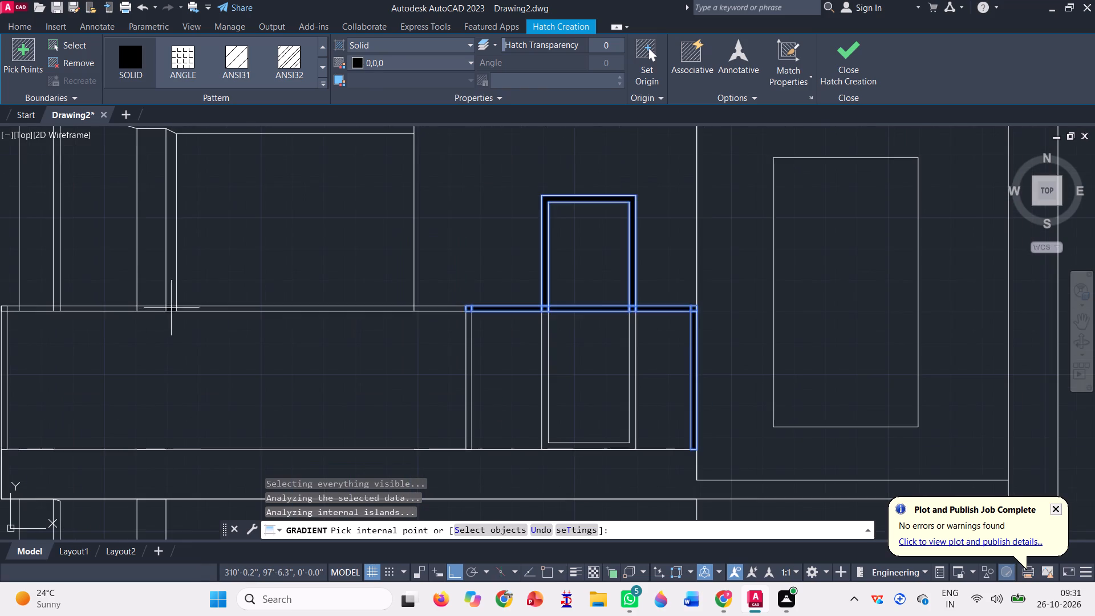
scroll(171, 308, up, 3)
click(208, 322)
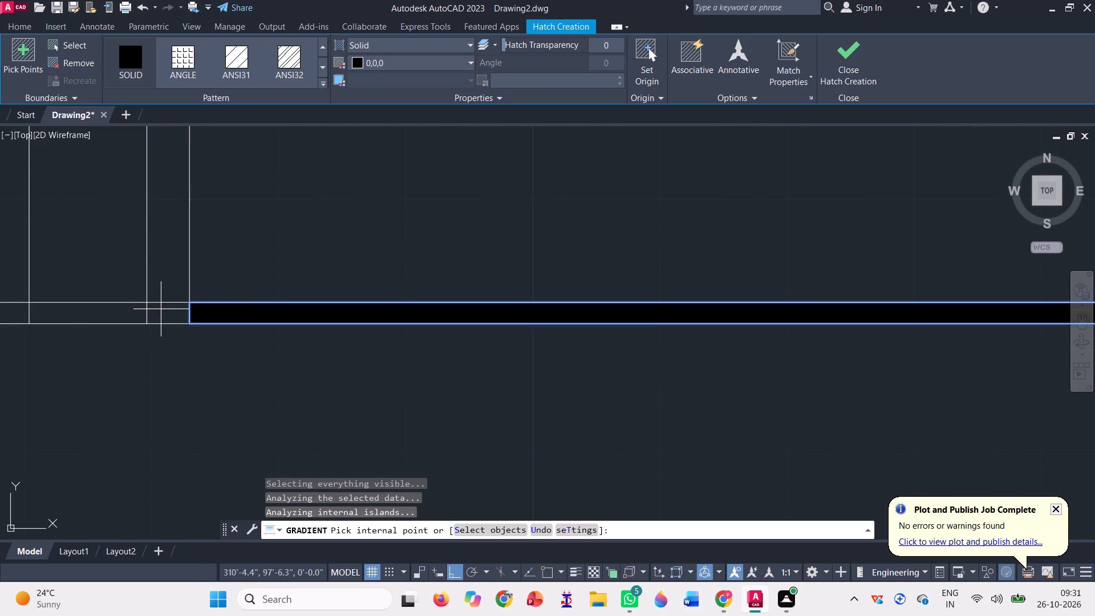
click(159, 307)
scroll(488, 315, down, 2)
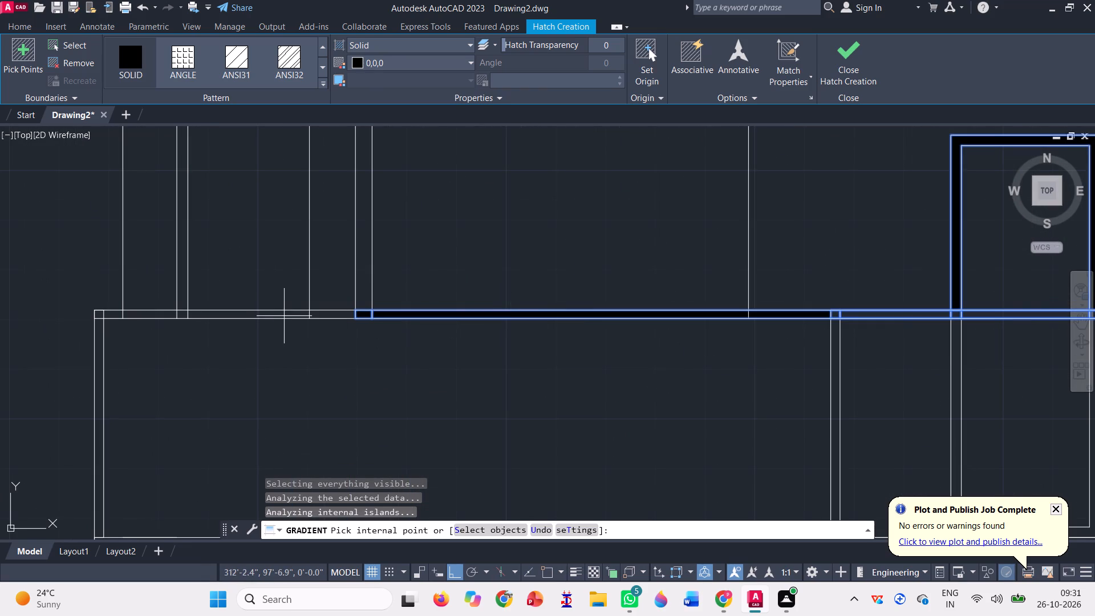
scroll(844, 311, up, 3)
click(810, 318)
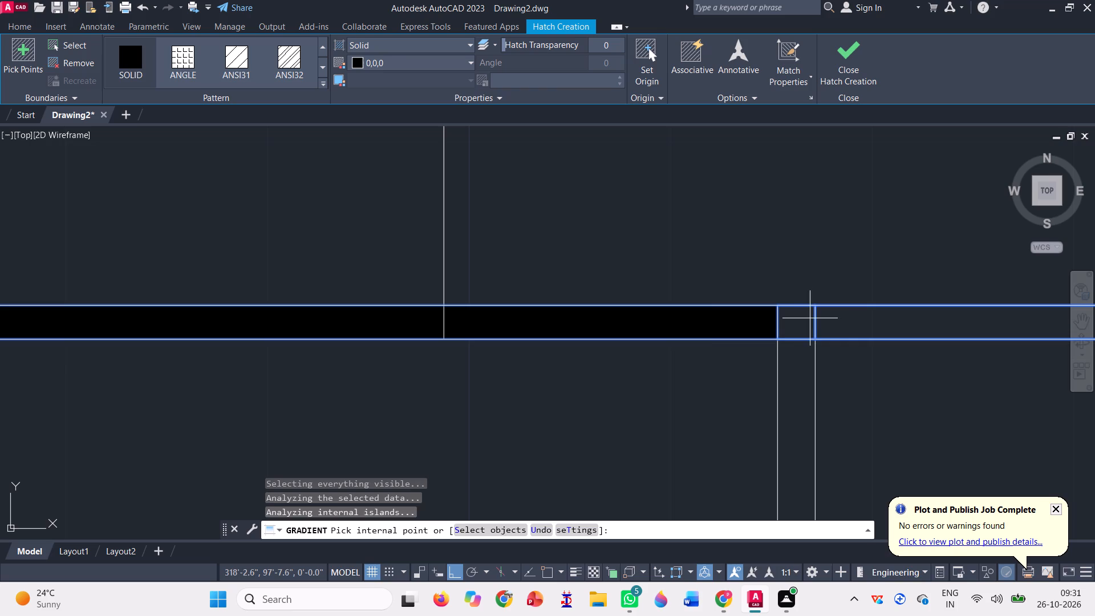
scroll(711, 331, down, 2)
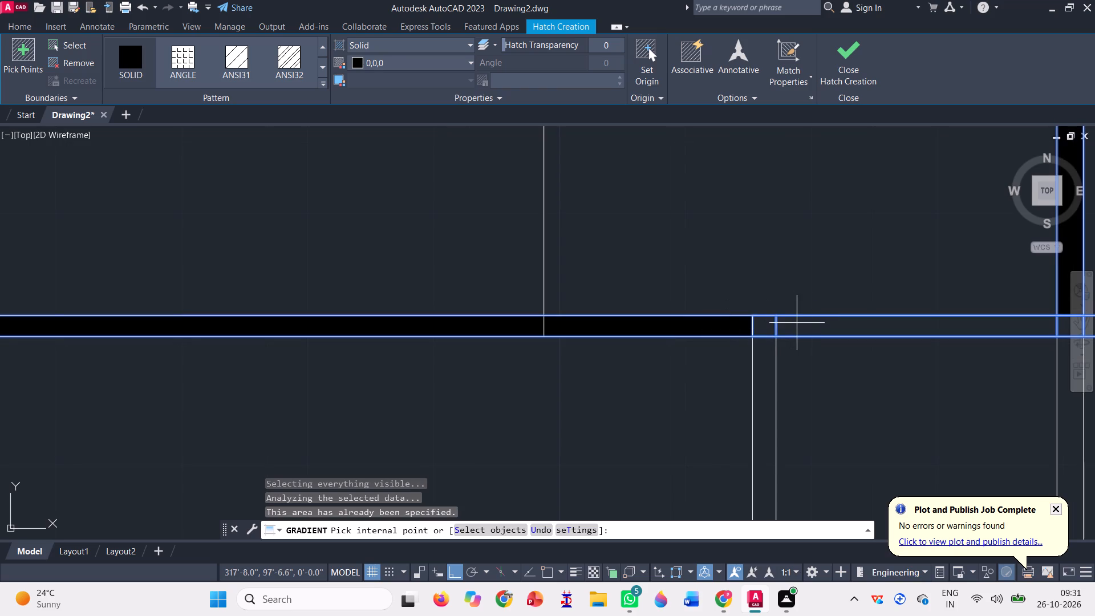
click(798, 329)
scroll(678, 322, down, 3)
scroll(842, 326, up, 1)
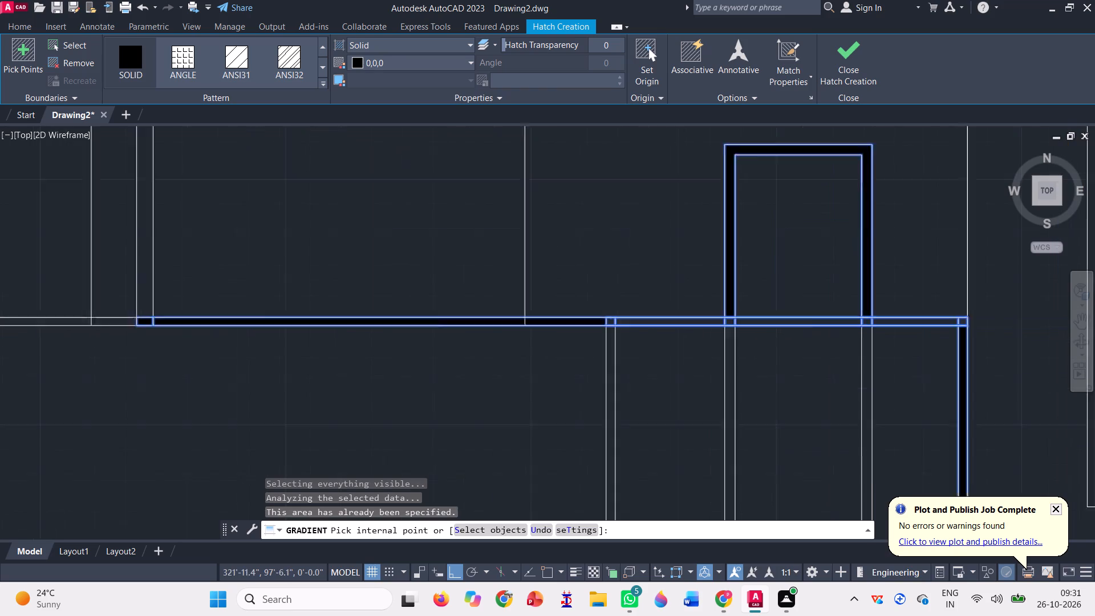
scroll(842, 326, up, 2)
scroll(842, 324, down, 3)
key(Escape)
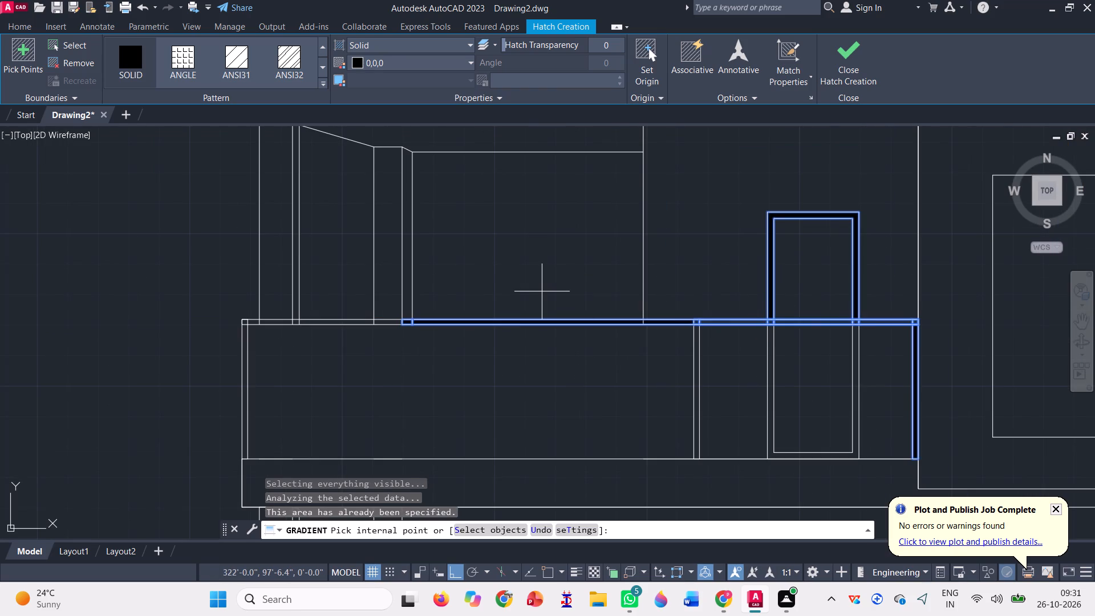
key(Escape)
Delete the solid black hatch covering the ground-floor window frame, first-floor railing and door frame.
scroll(707, 331, up, 3)
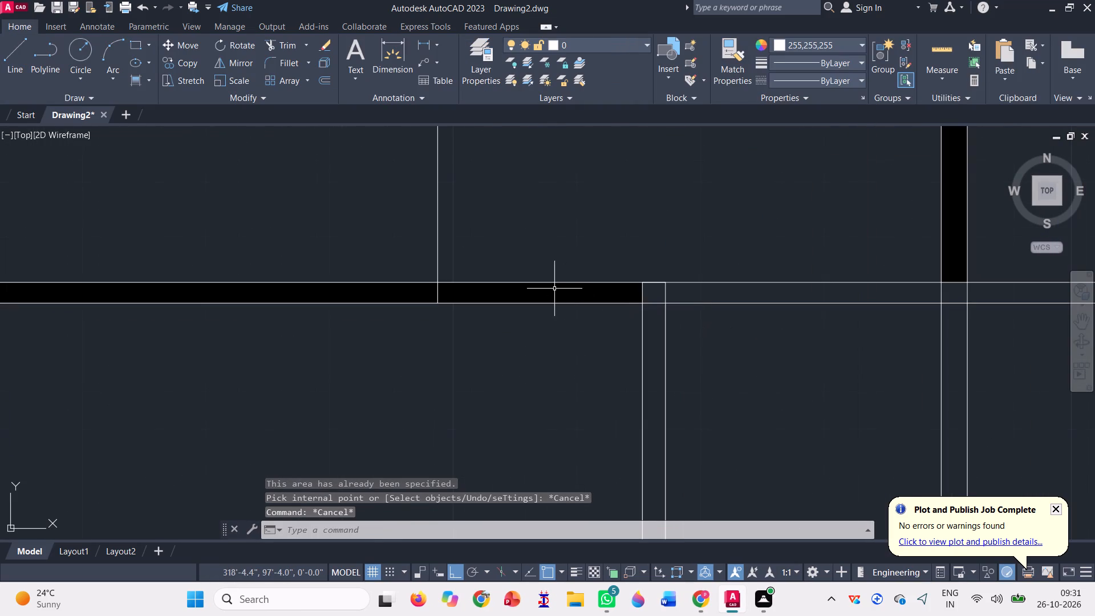
click(553, 286)
scroll(471, 298, down, 6)
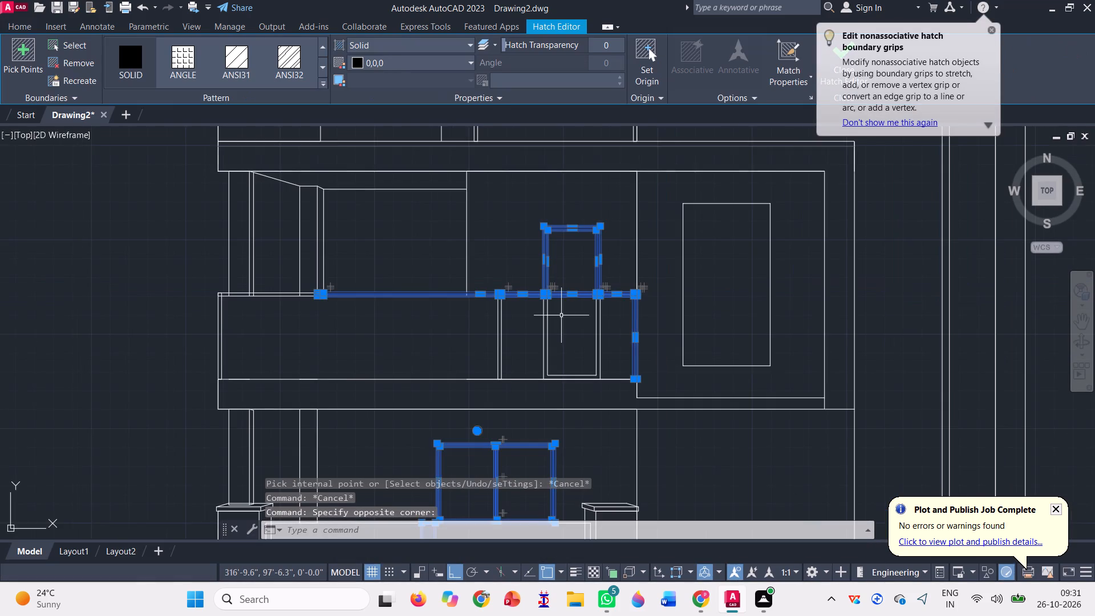
scroll(561, 314, down, 1)
key(Delete)
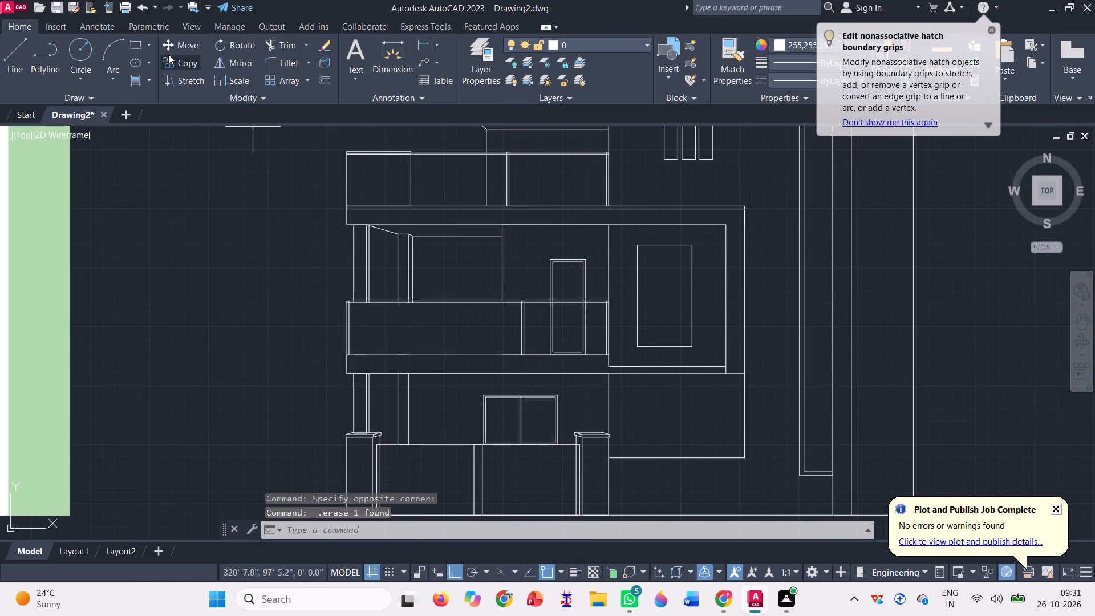
Trim the outer column's lines inside the first-floor railing's top rail and the overlapping lines at its left end corner.
click(267, 43)
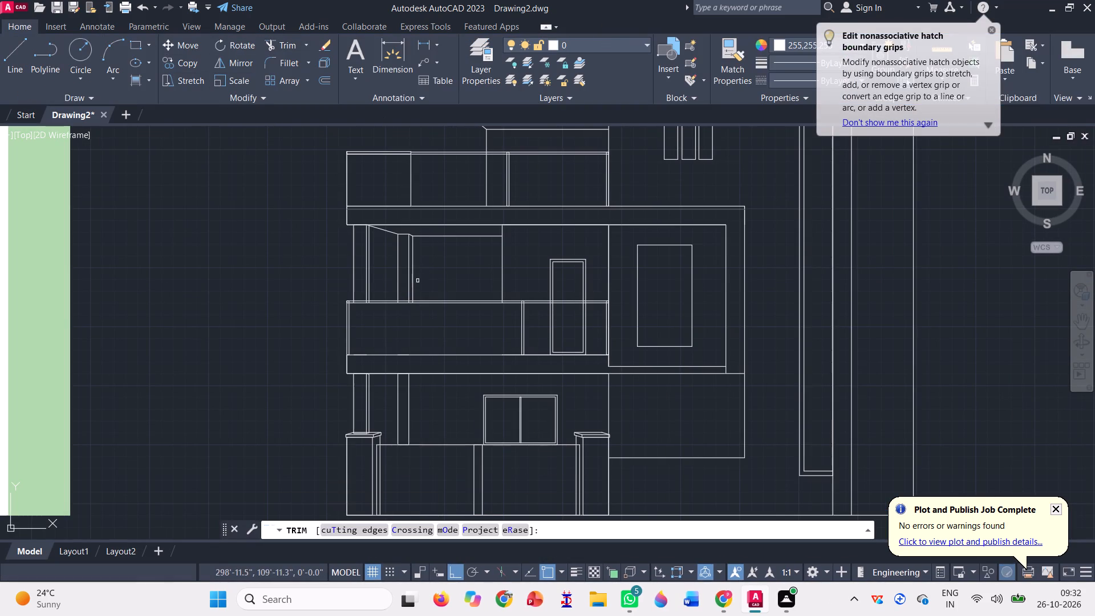
scroll(395, 298, up, 3)
scroll(262, 302, up, 3)
click(54, 331)
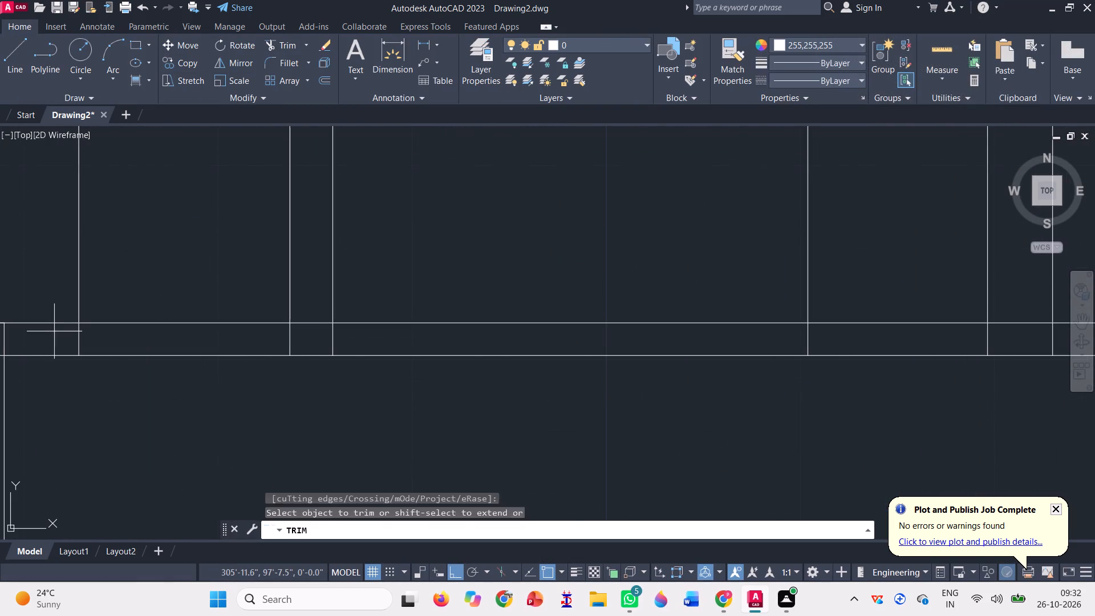
click(354, 338)
scroll(429, 356, down, 2)
scroll(243, 372, up, 3)
click(318, 282)
click(282, 327)
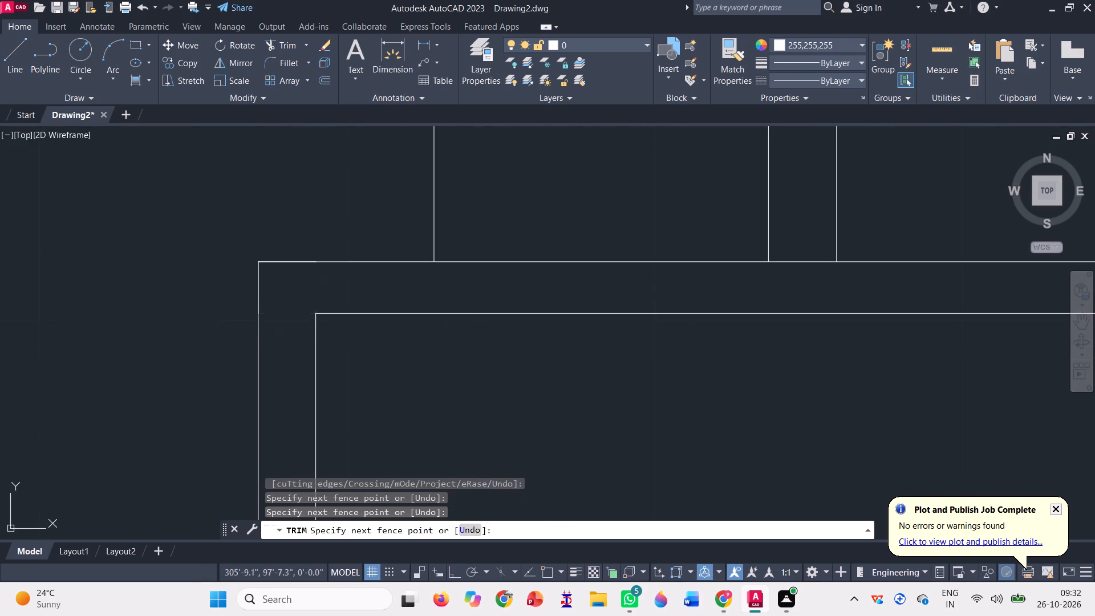
Trim the inner column, wall and intermediate post lines that cross inside the first-floor railing's top rail.
scroll(165, 298, down, 5)
scroll(367, 307, up, 4)
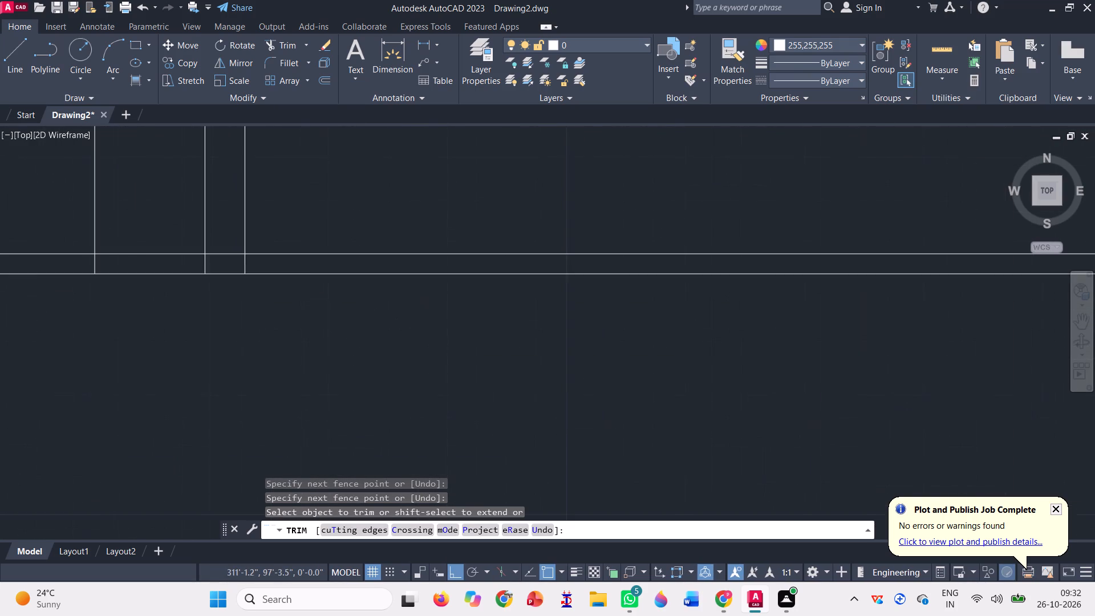
scroll(208, 256, down, 1)
click(22, 245)
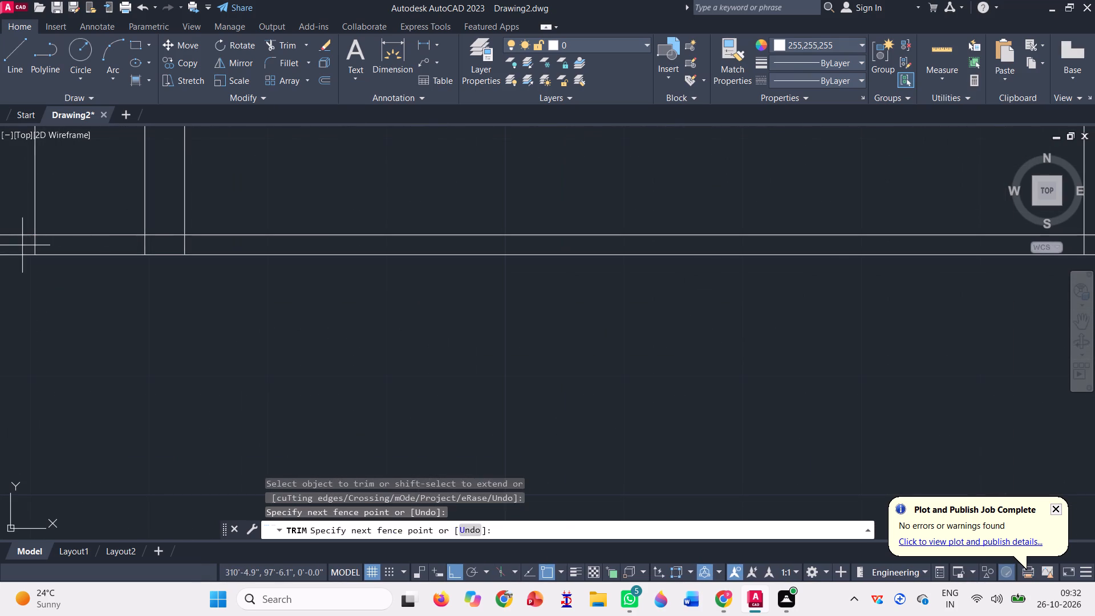
click(196, 241)
scroll(171, 275, down, 3)
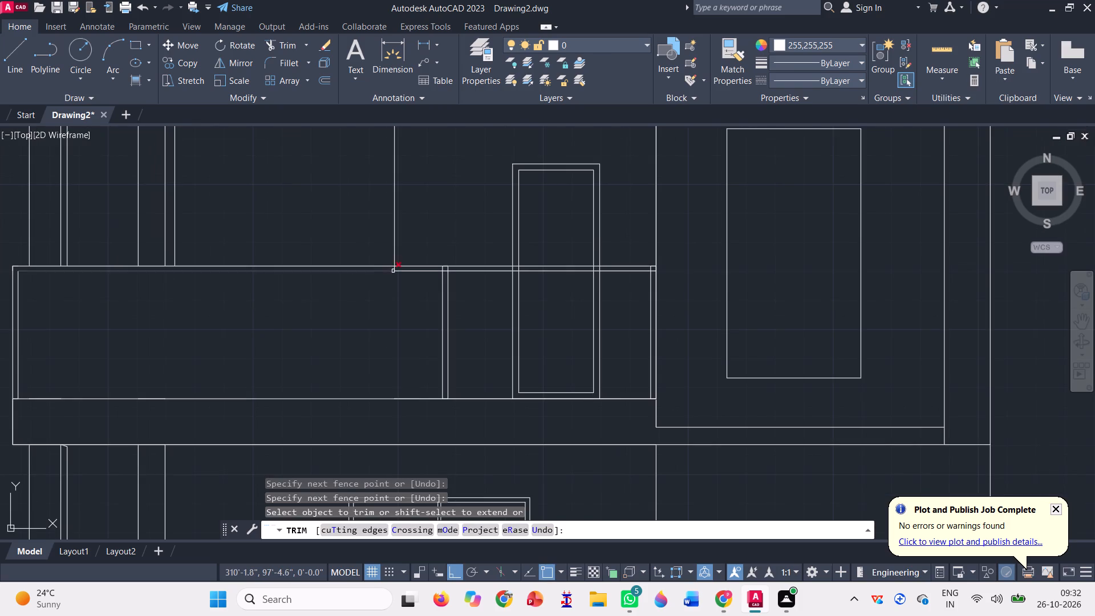
scroll(433, 275, up, 3)
click(255, 248)
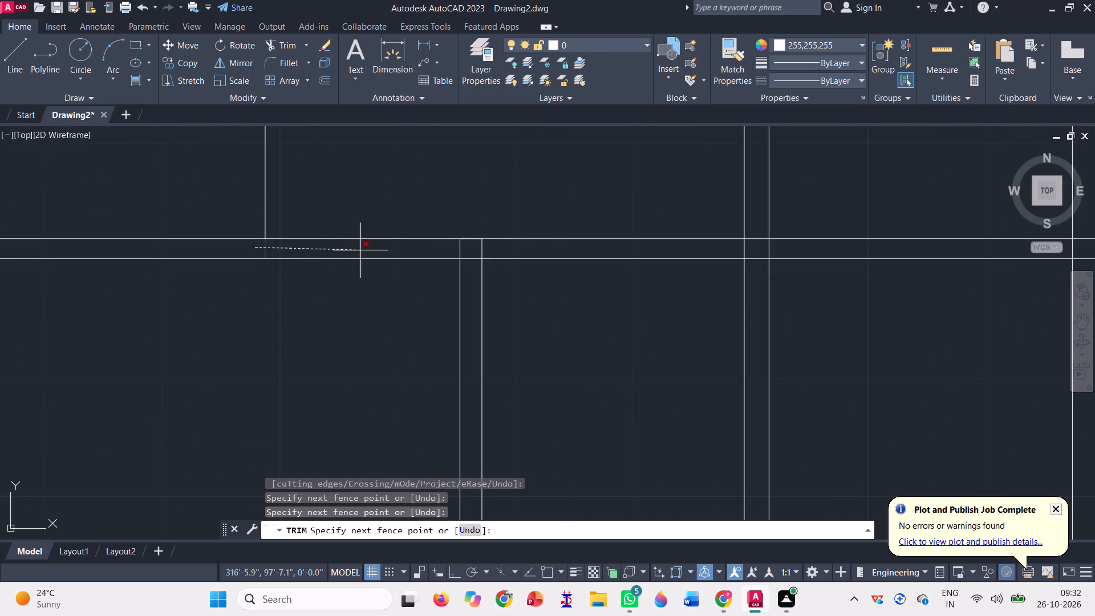
click(514, 253)
scroll(301, 295, down, 2)
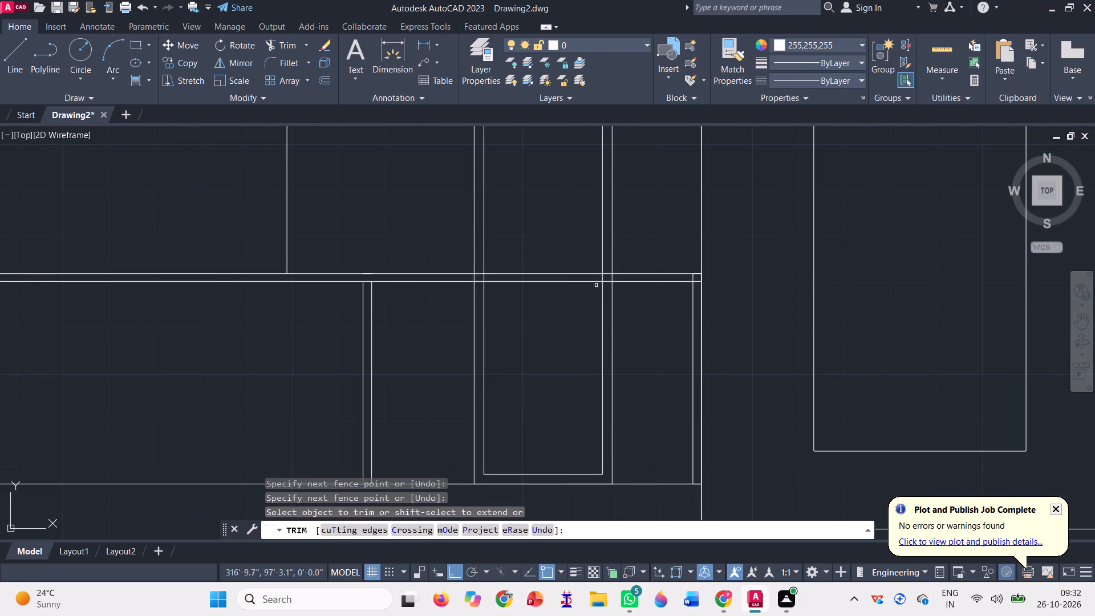
Trim the first-floor door frame lines inside the top rail and remove the part of the door below it.
scroll(605, 282, up, 3)
click(642, 262)
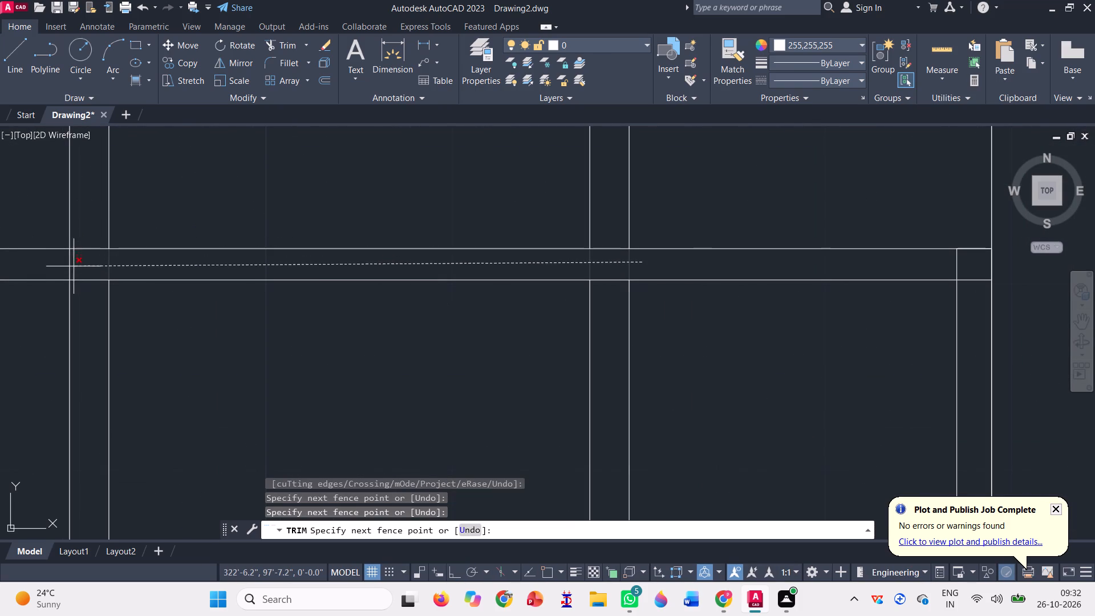
click(61, 266)
scroll(357, 203, down, 3)
click(210, 279)
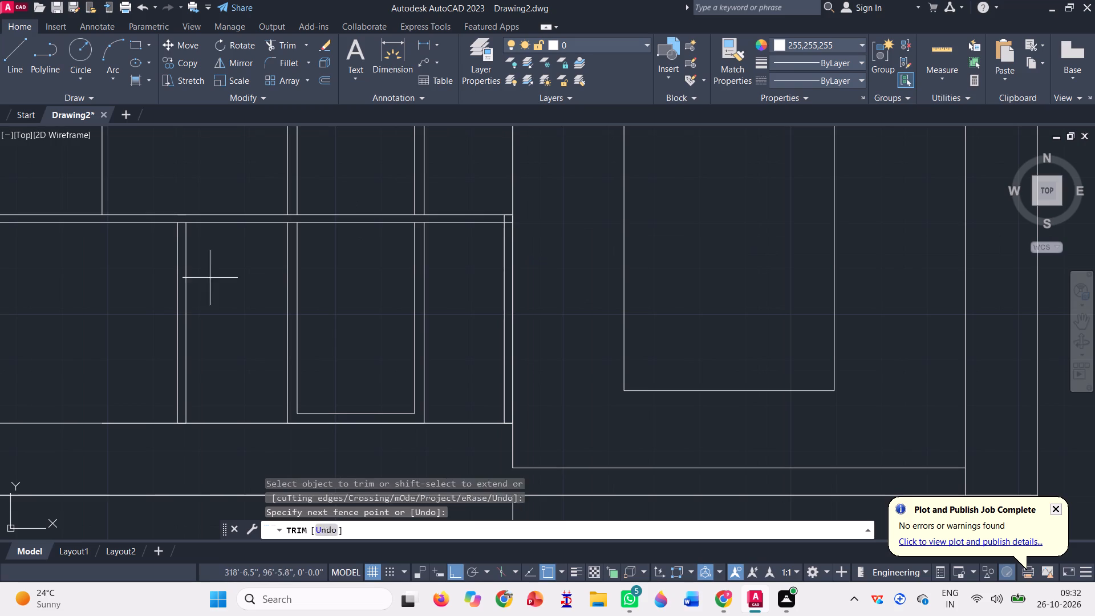
click(451, 286)
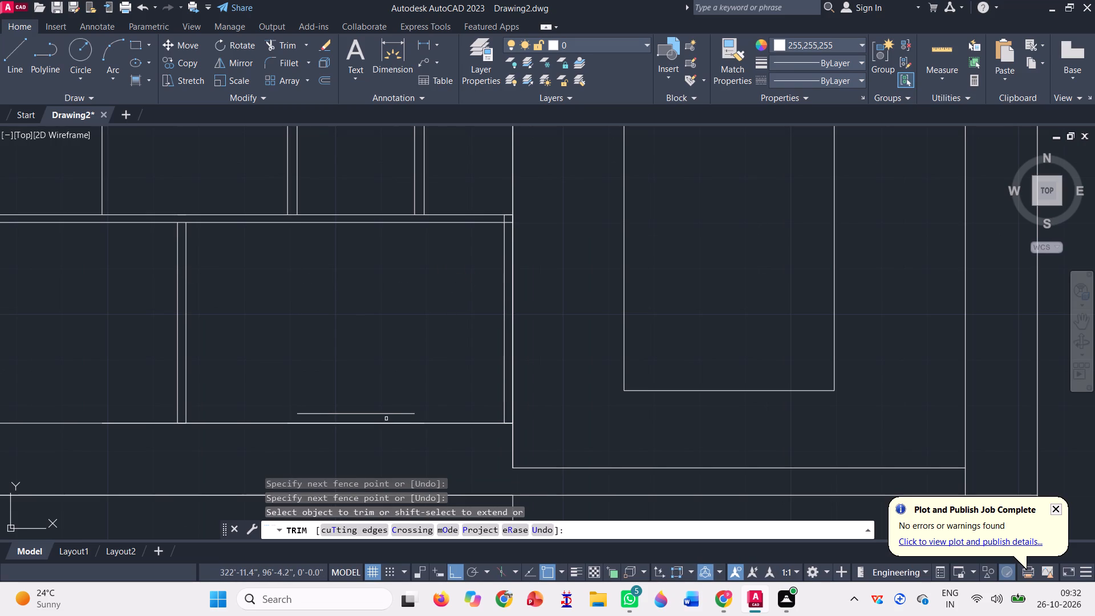
click(386, 417)
click(380, 392)
Trim the overlapping lines at the first-floor railing's right end corner and where its intermediate post meets the top rail.
scroll(506, 210, up, 3)
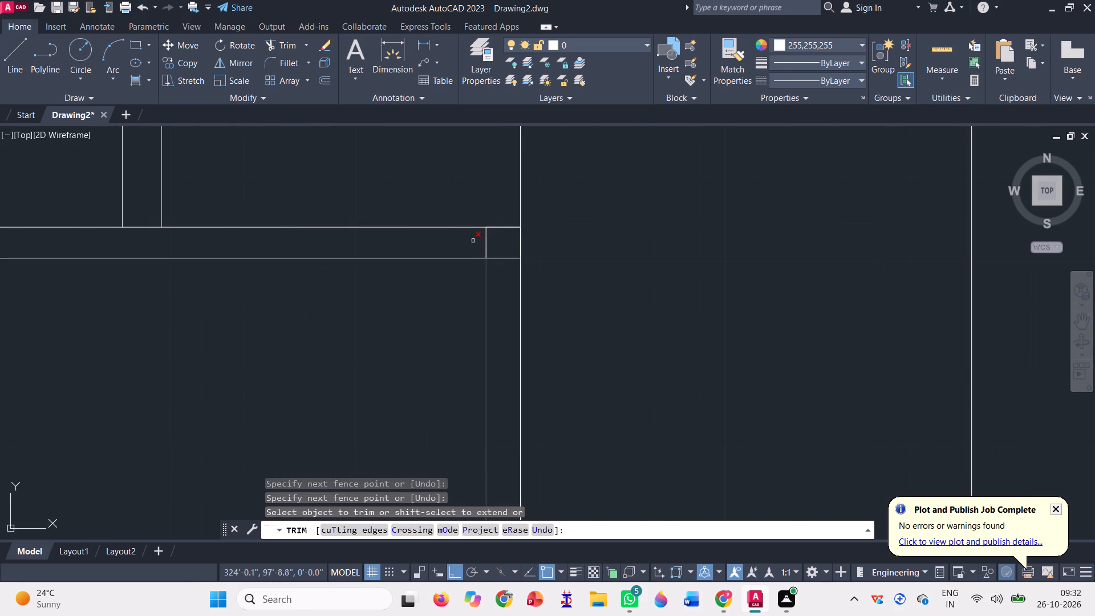
click(472, 238)
click(510, 273)
scroll(493, 296, down, 5)
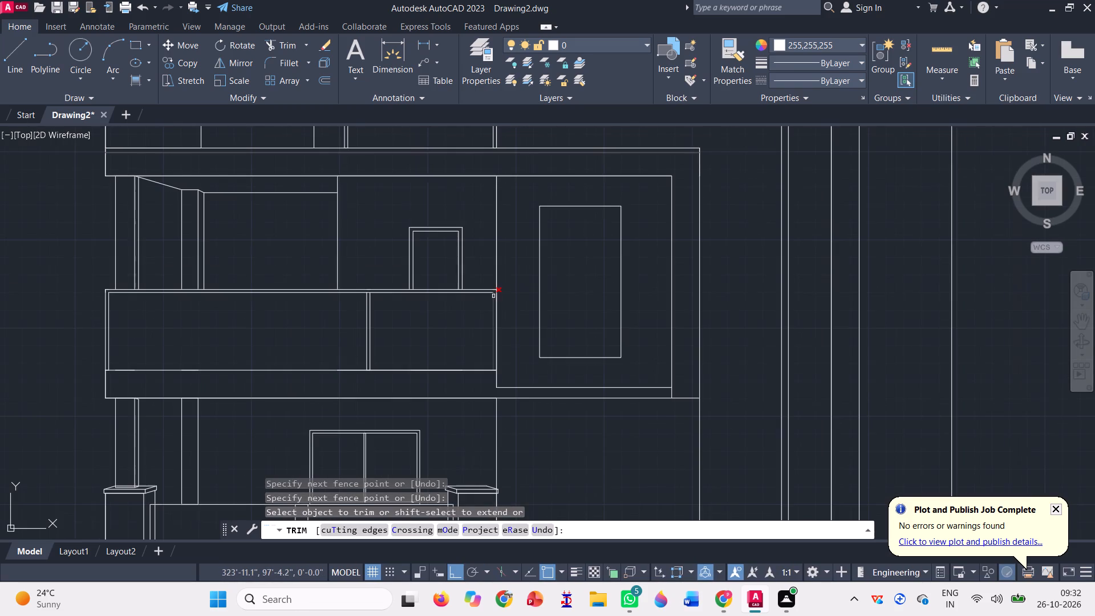
scroll(353, 283, up, 3)
scroll(390, 319, up, 3)
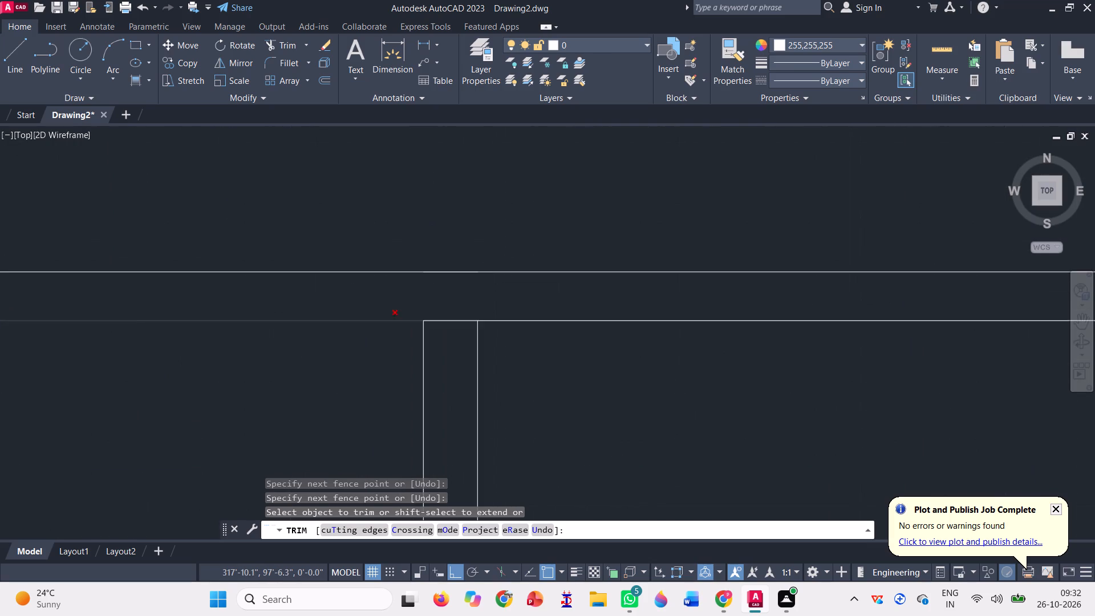
scroll(390, 318, up, 1)
click(464, 302)
click(488, 348)
scroll(417, 362, down, 3)
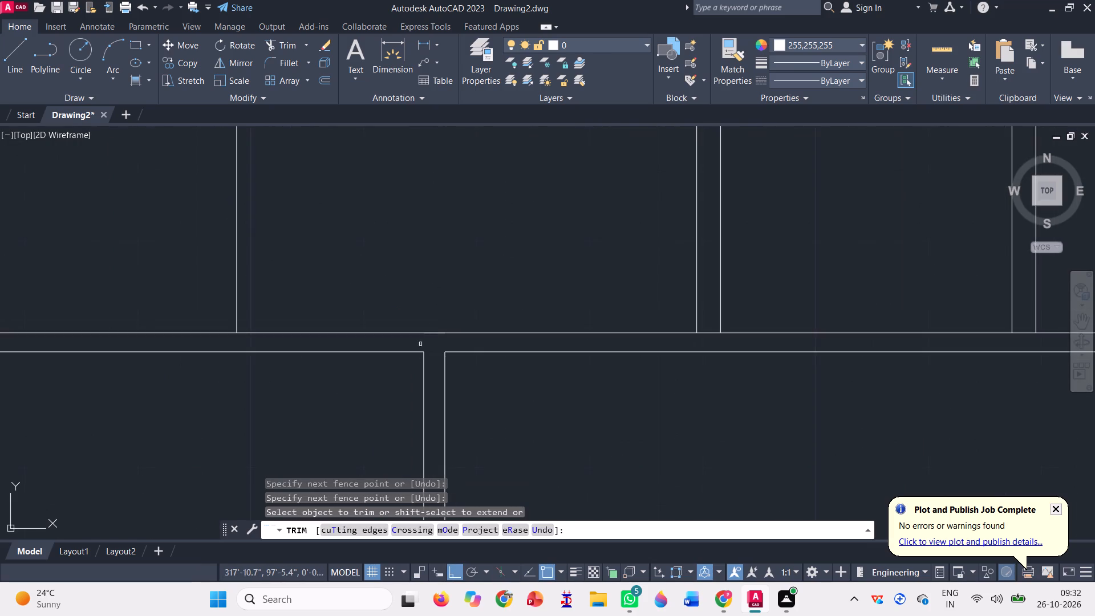
scroll(427, 320, down, 1)
click(433, 330)
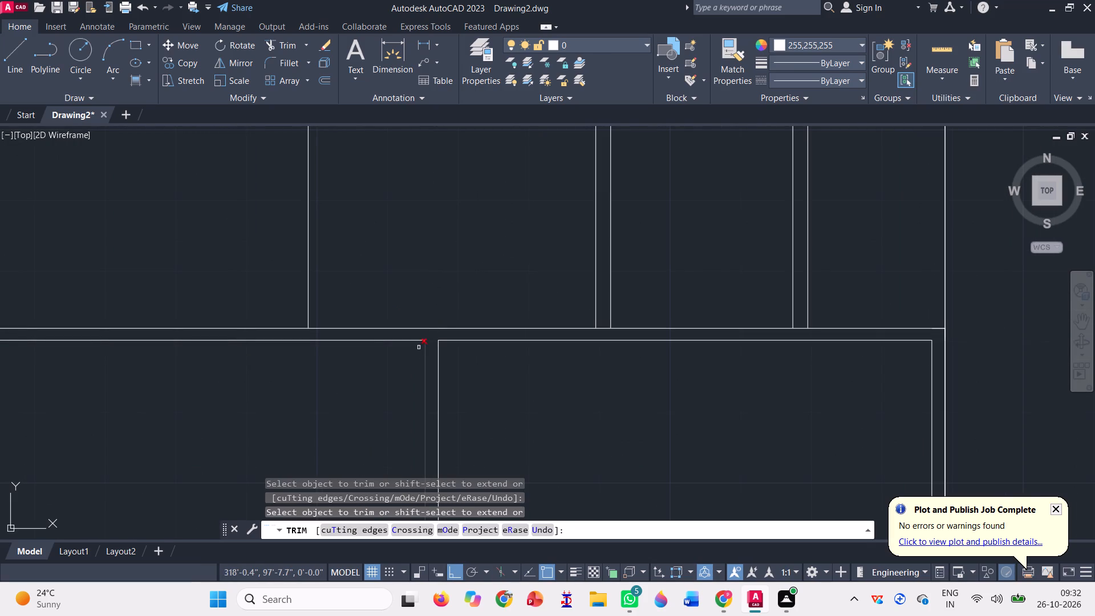
Trim the lines crossing where the second-floor railing's intermediate post meets its top rail.
scroll(419, 346, down, 4)
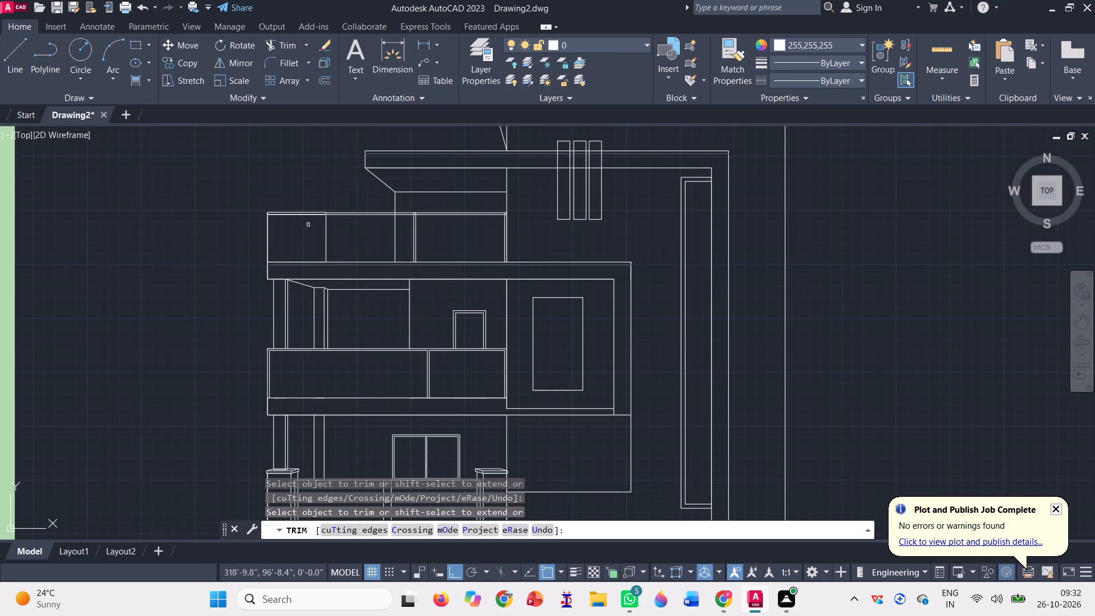
scroll(301, 224, up, 2)
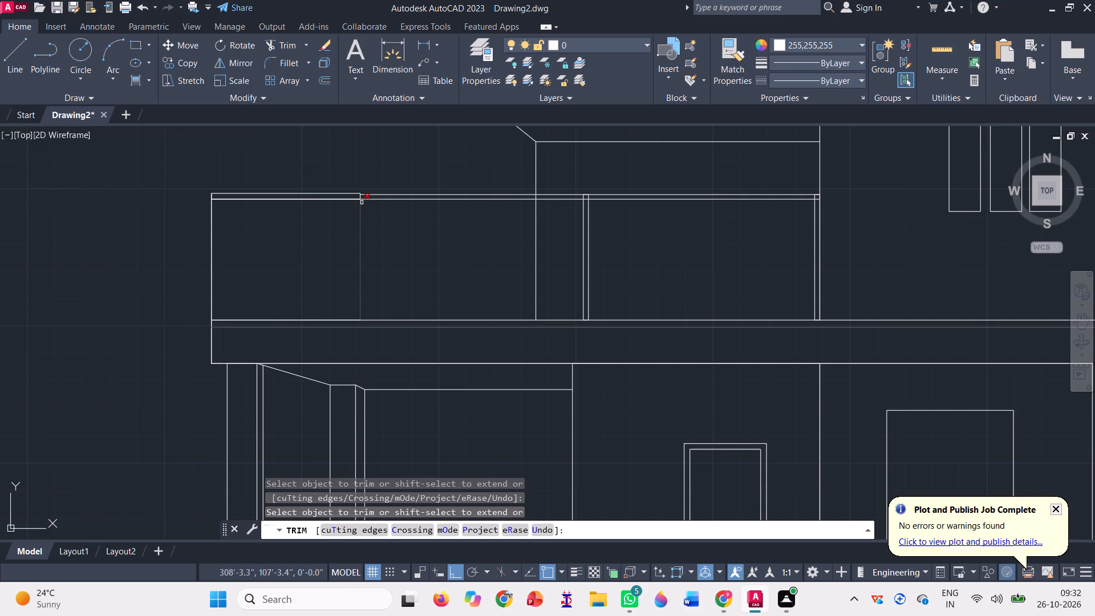
scroll(599, 200, up, 4)
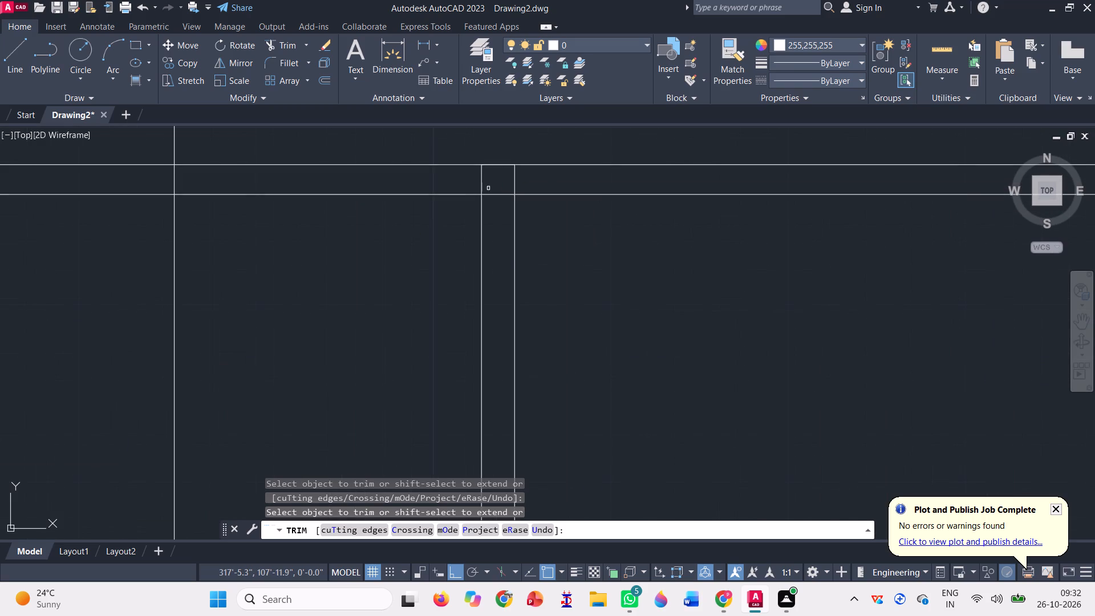
click(459, 175)
click(538, 182)
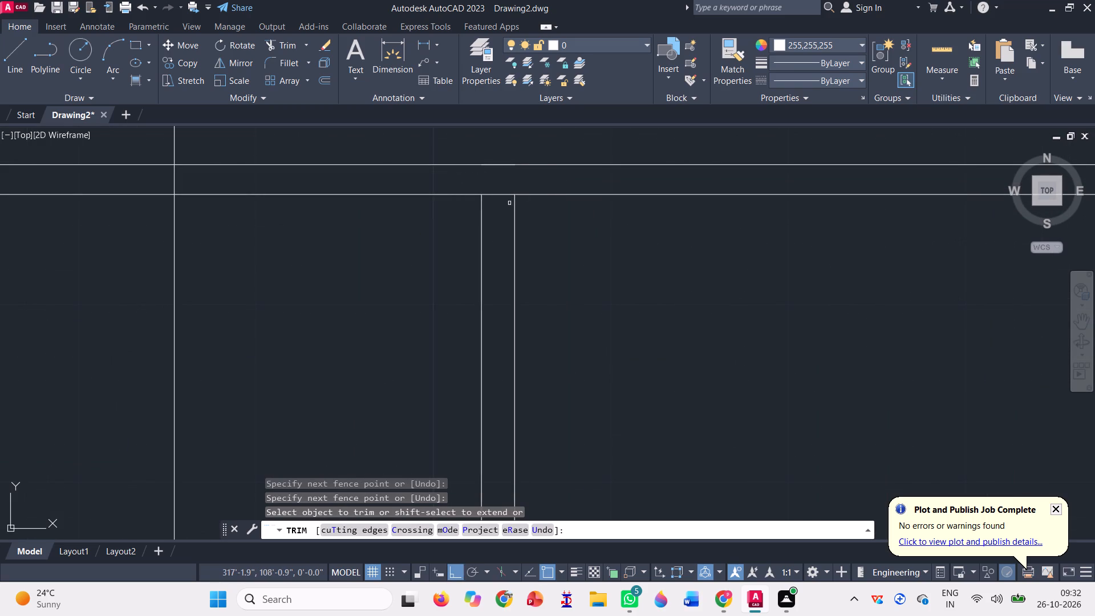
click(500, 198)
click(499, 194)
scroll(436, 233, down, 3)
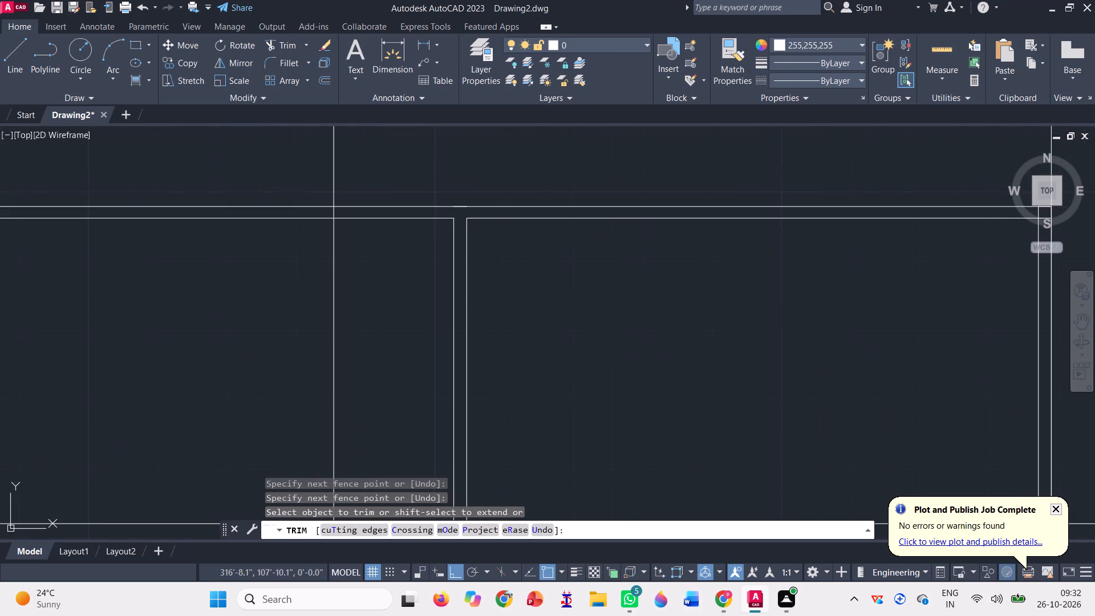
Trim the overlapping lines at the second-floor railing's right end corner and the short top line above its intermediate post.
scroll(812, 217, up, 3)
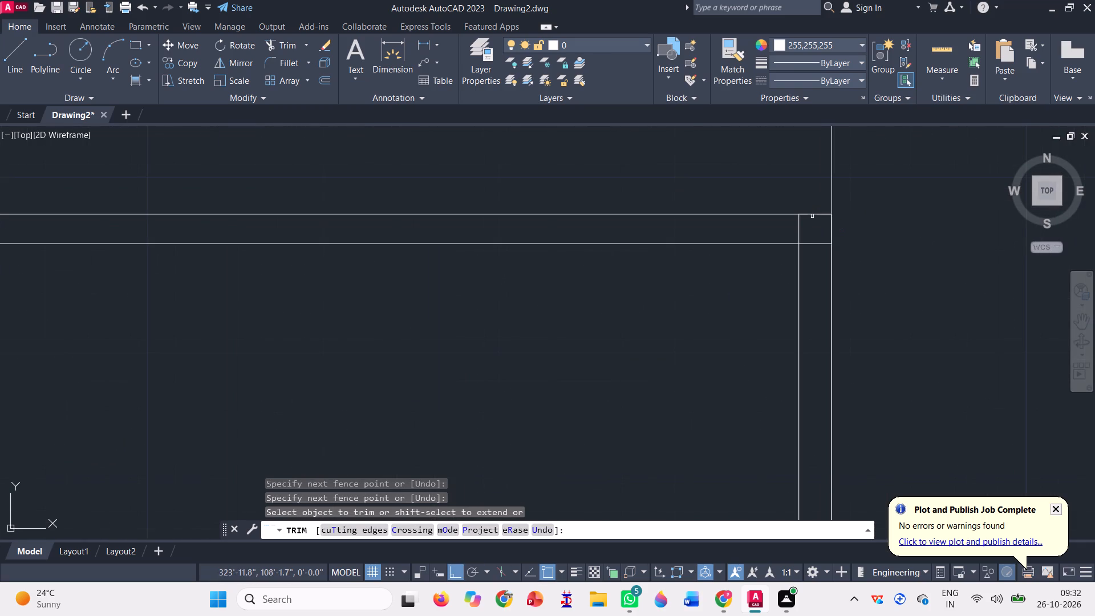
click(777, 226)
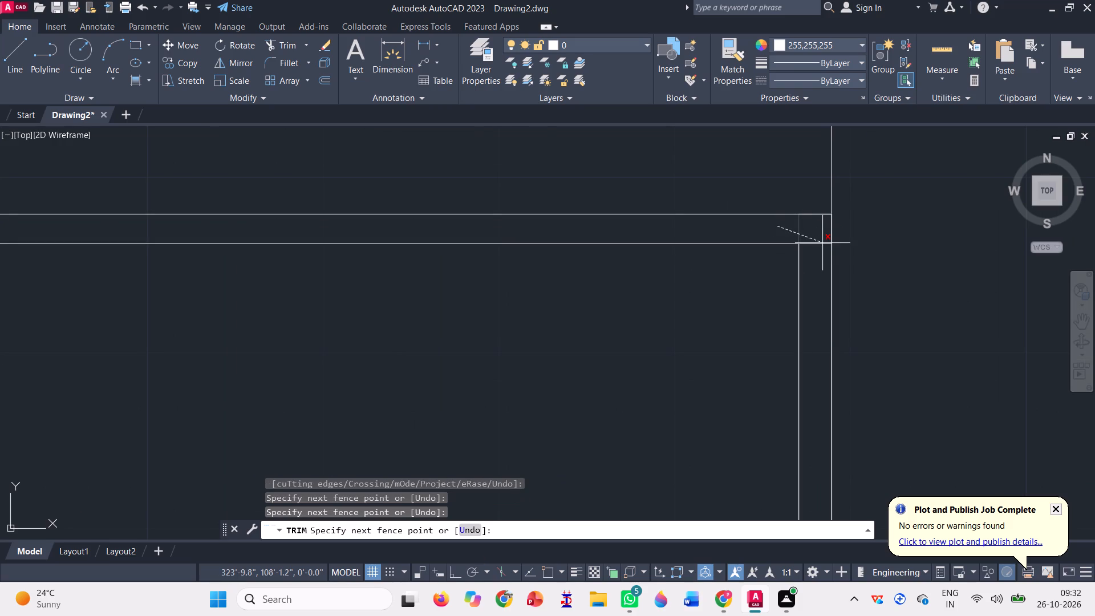
click(825, 245)
scroll(778, 272, down, 3)
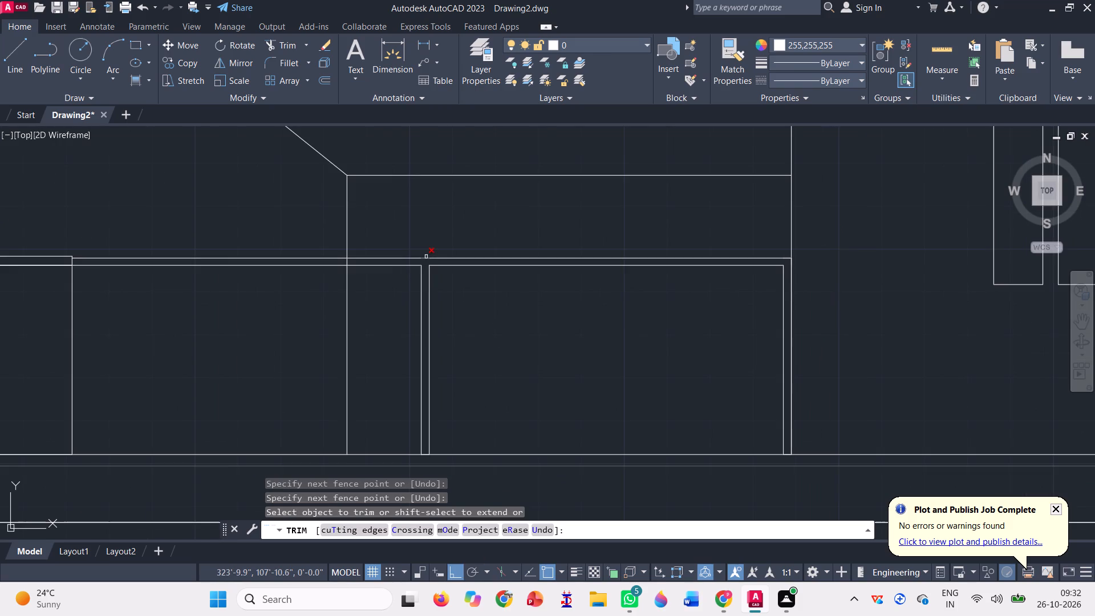
click(425, 257)
scroll(462, 320, down, 2)
scroll(418, 294, up, 3)
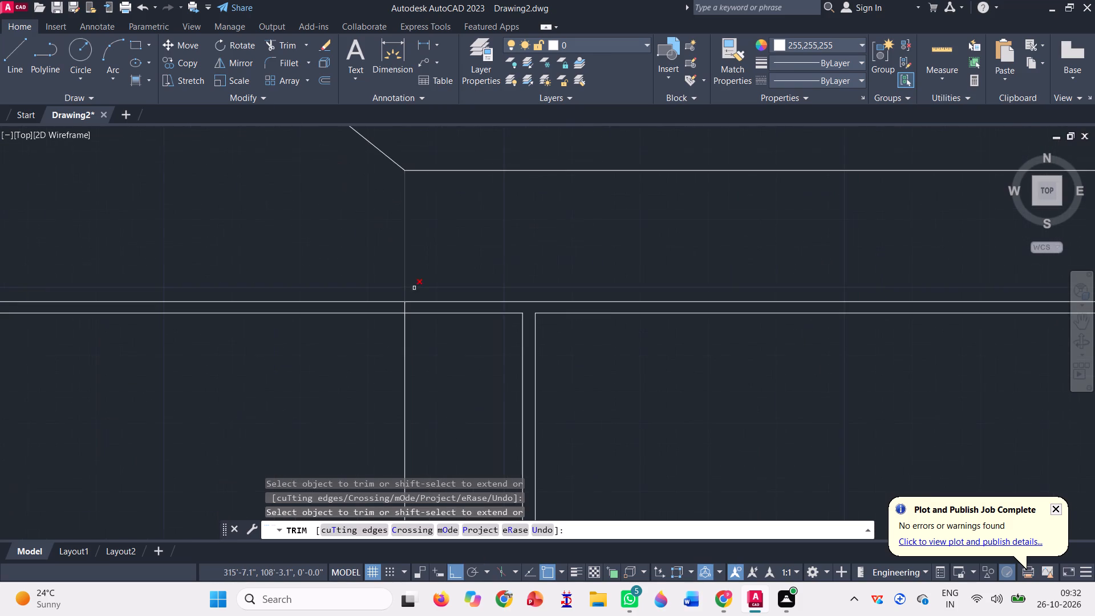
Trim the piece of the vertical wall line that crosses inside the second-floor railing's top rail.
scroll(404, 314, up, 3)
click(388, 292)
click(423, 282)
Trim the overlapping lines where the ground-floor window's central mullion meets the top and bottom of its frame.
scroll(351, 285, down, 3)
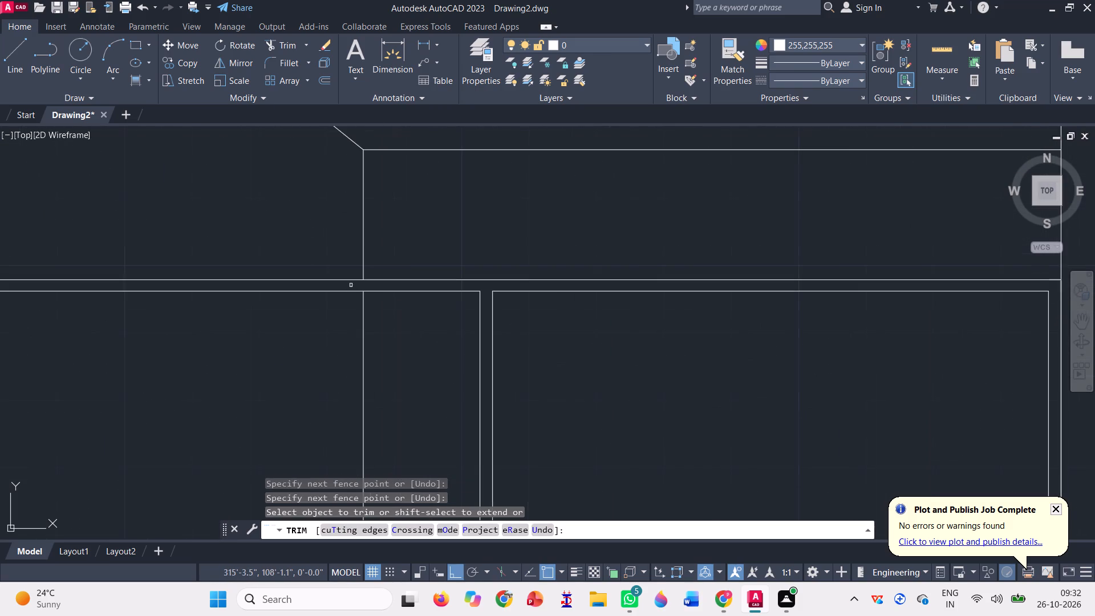
scroll(365, 265, down, 3)
scroll(430, 246, down, 1)
scroll(498, 214, down, 1)
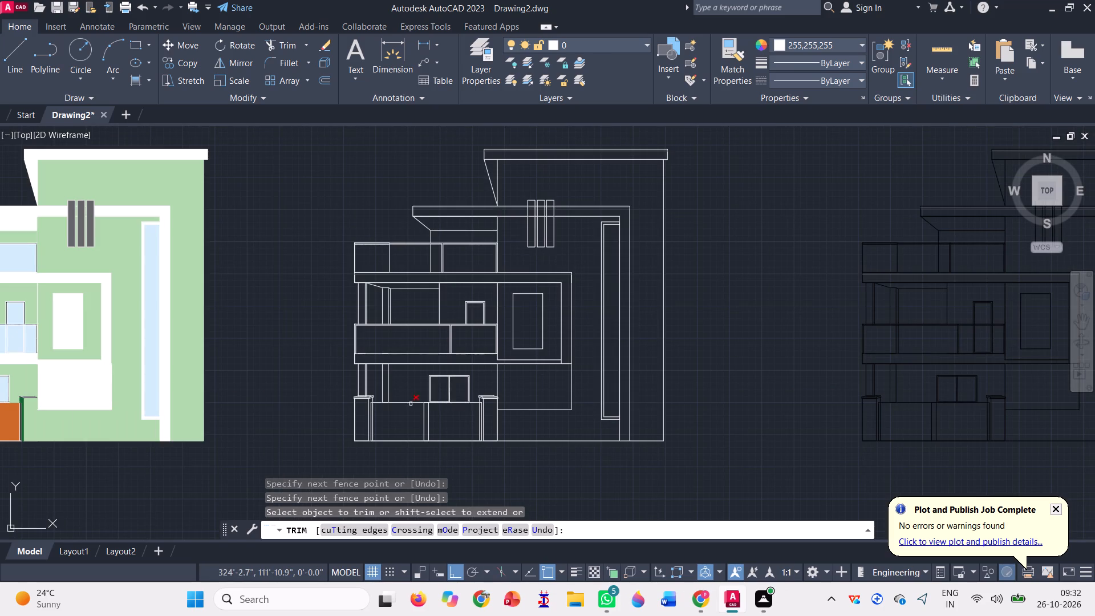
scroll(403, 402, up, 3)
scroll(383, 387, down, 2)
scroll(468, 334, up, 2)
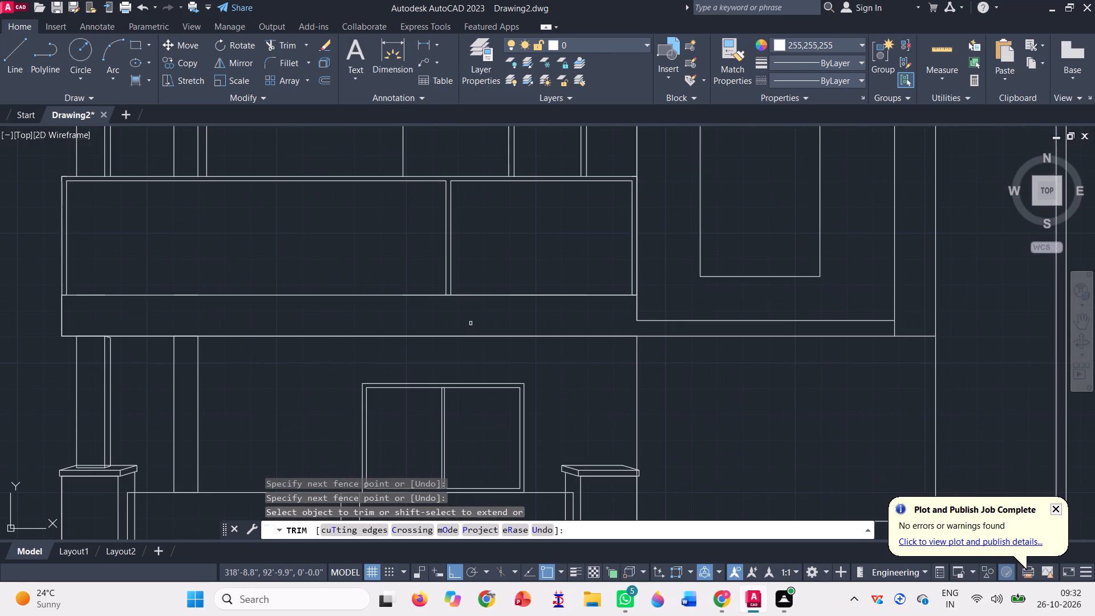
scroll(442, 392, up, 5)
click(401, 342)
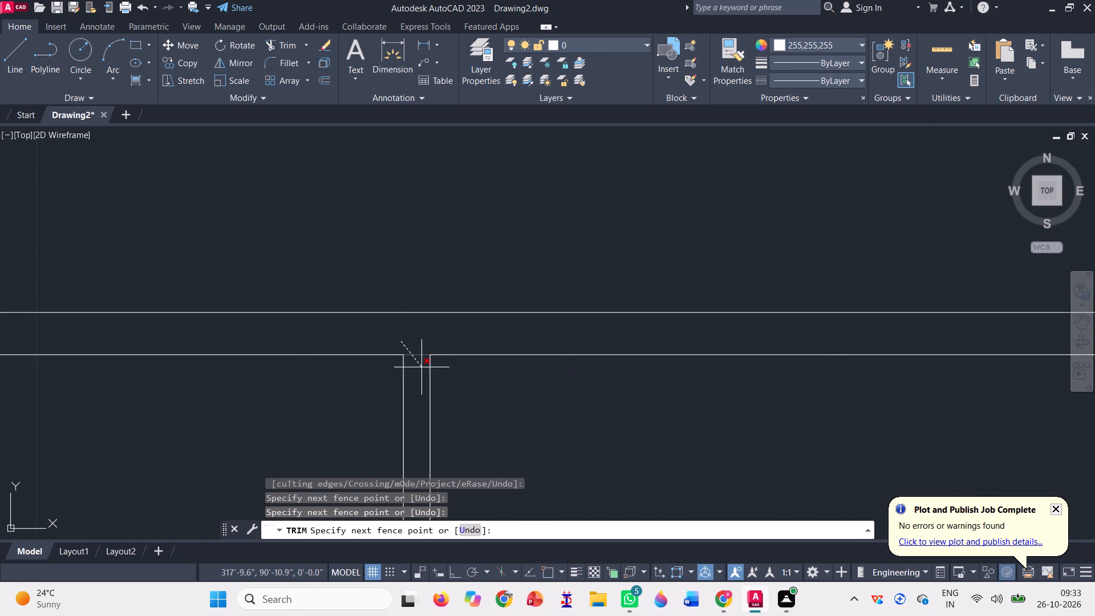
click(420, 365)
scroll(427, 343, down, 5)
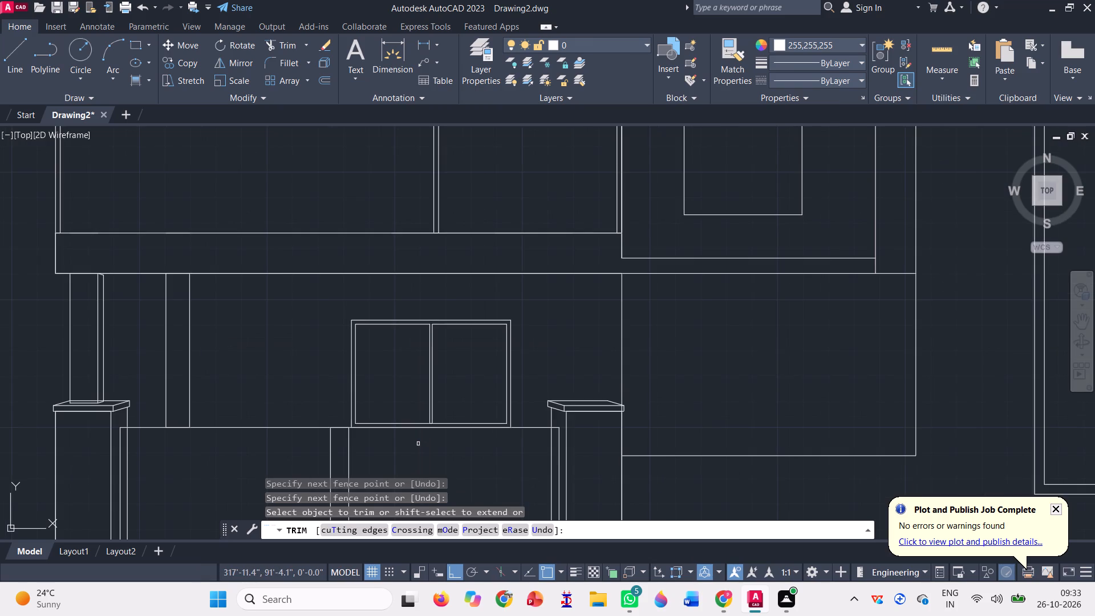
scroll(421, 423, up, 5)
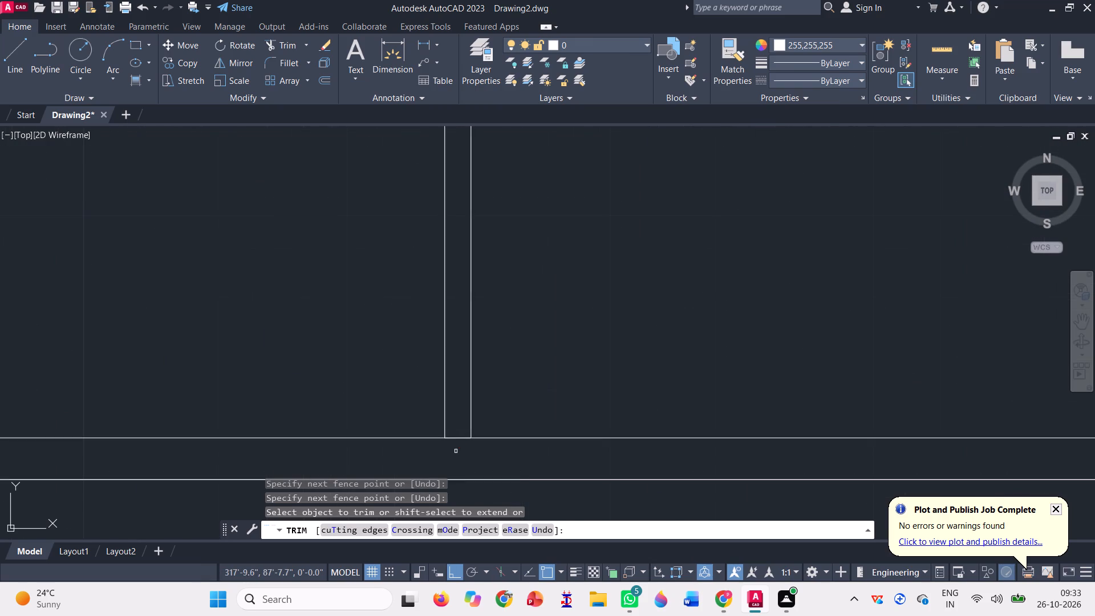
click(453, 449)
click(461, 425)
scroll(431, 462, down, 7)
key(Escape)
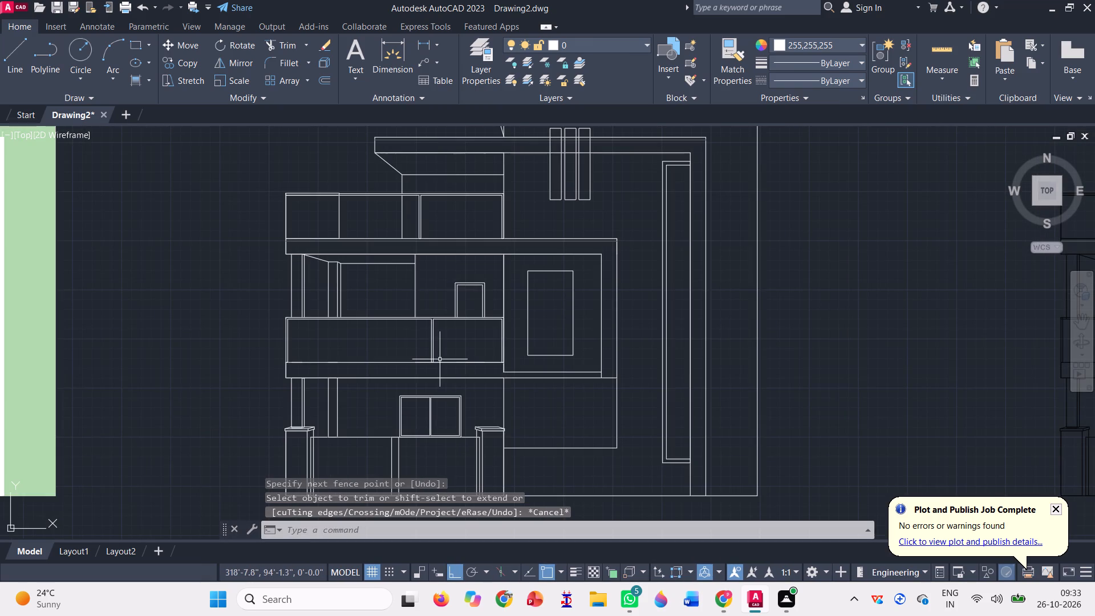
Fill the second-floor railing's top rail and posts with a solid hatch in black 0,0,0.
click(137, 80)
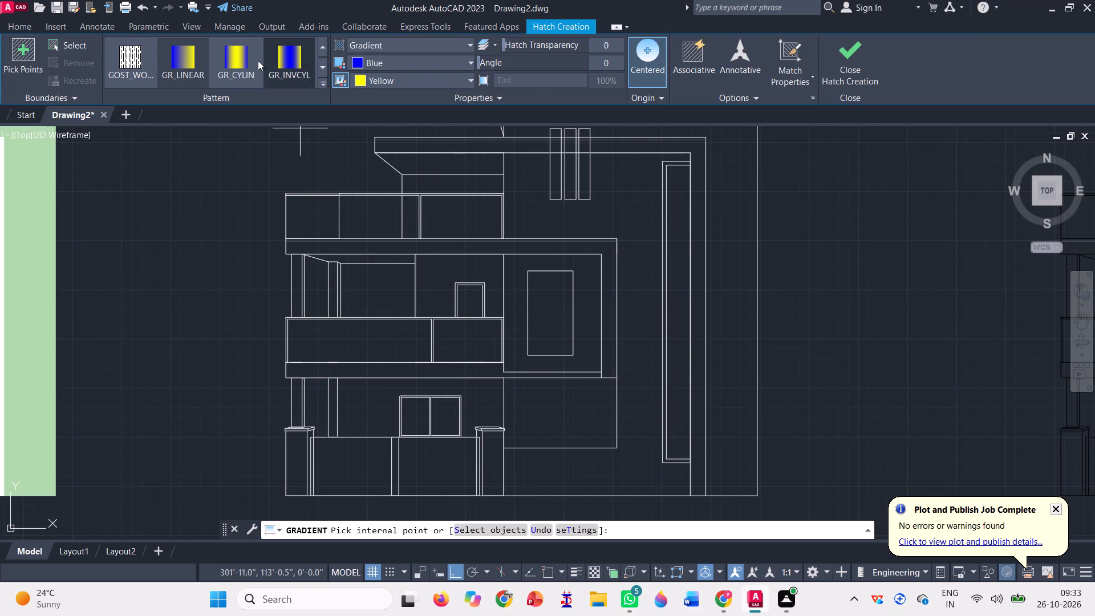
scroll(258, 60, up, 12)
click(131, 58)
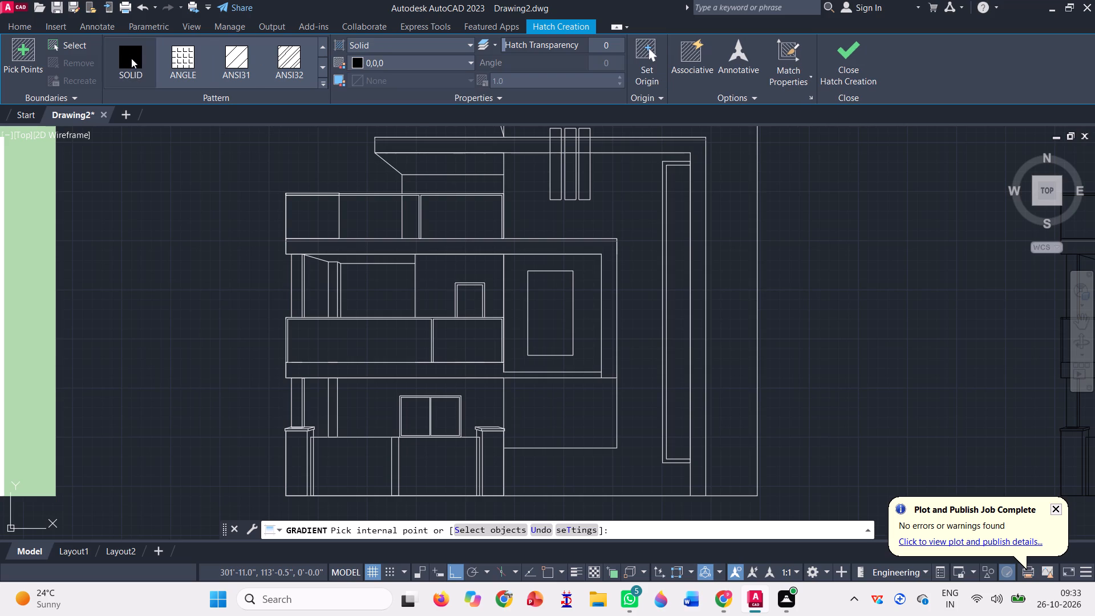
scroll(325, 194, up, 5)
scroll(325, 194, down, 2)
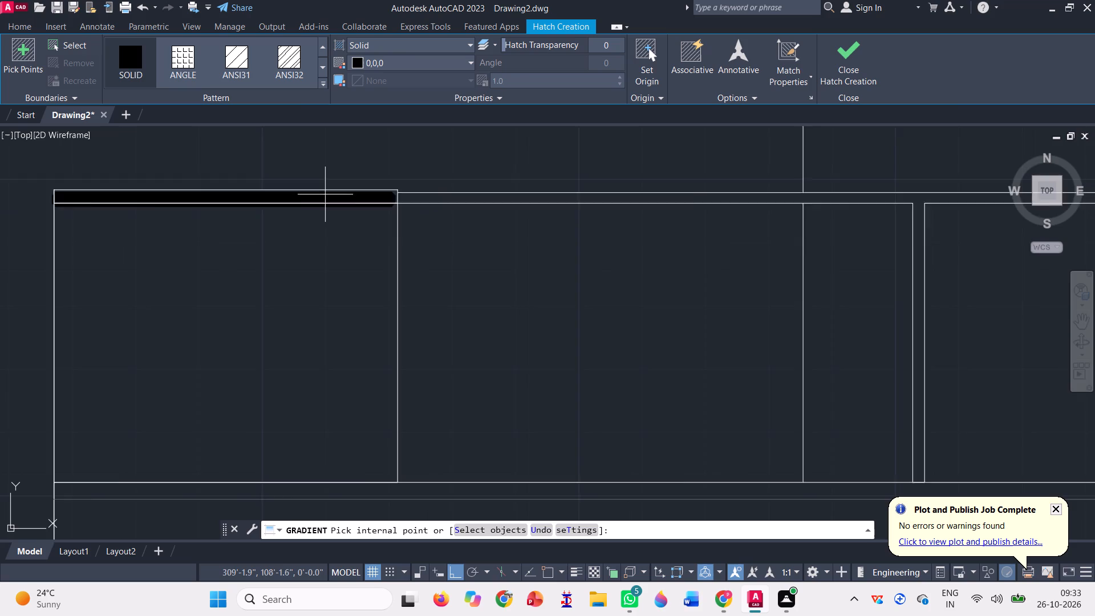
scroll(325, 194, down, 1)
scroll(582, 193, up, 3)
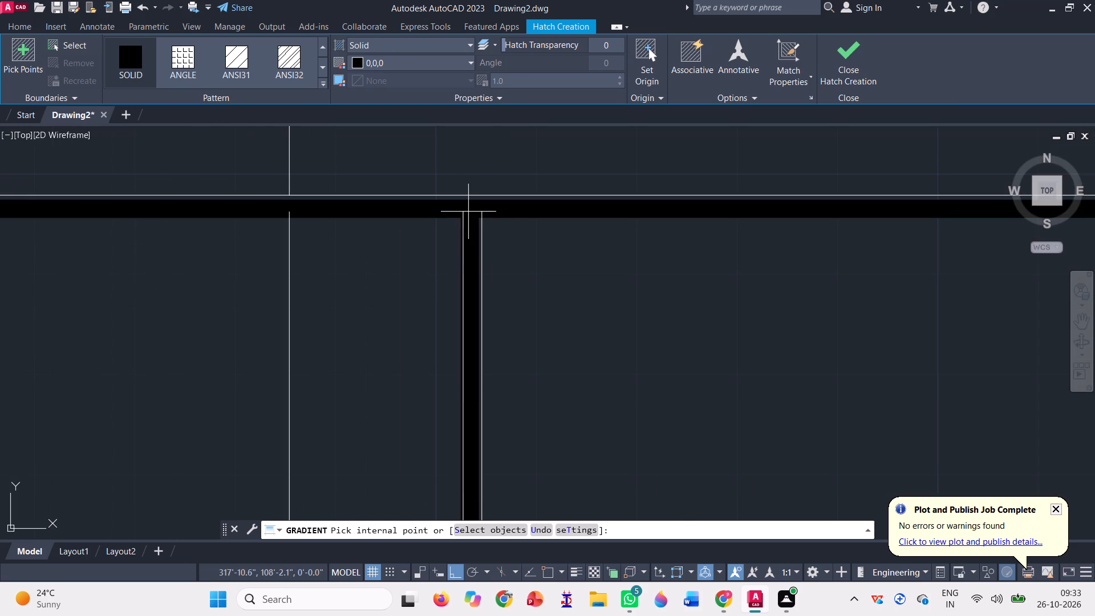
click(468, 212)
Fill the first-floor railing's top rail and posts with the same solid black hatch.
scroll(367, 255, down, 2)
scroll(421, 264, down, 1)
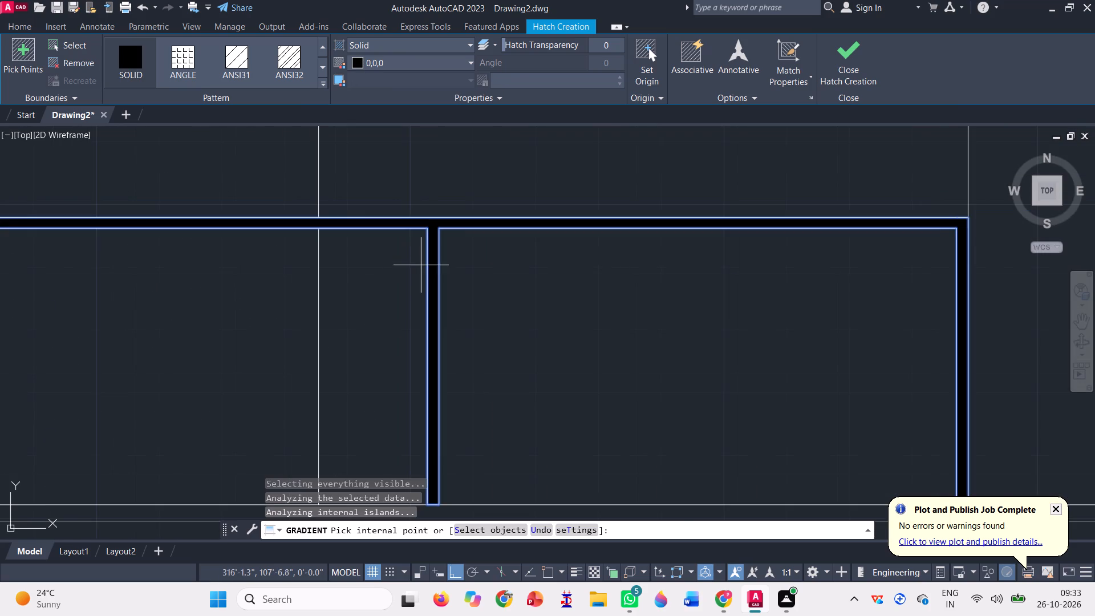
scroll(480, 230, down, 2)
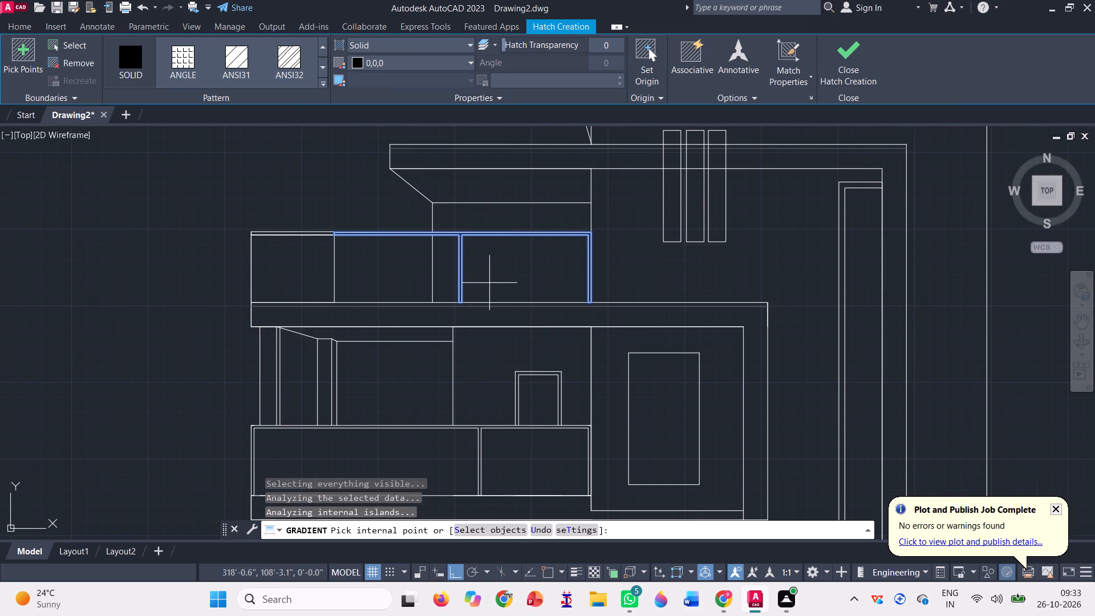
scroll(488, 301, down, 1)
scroll(490, 404, up, 3)
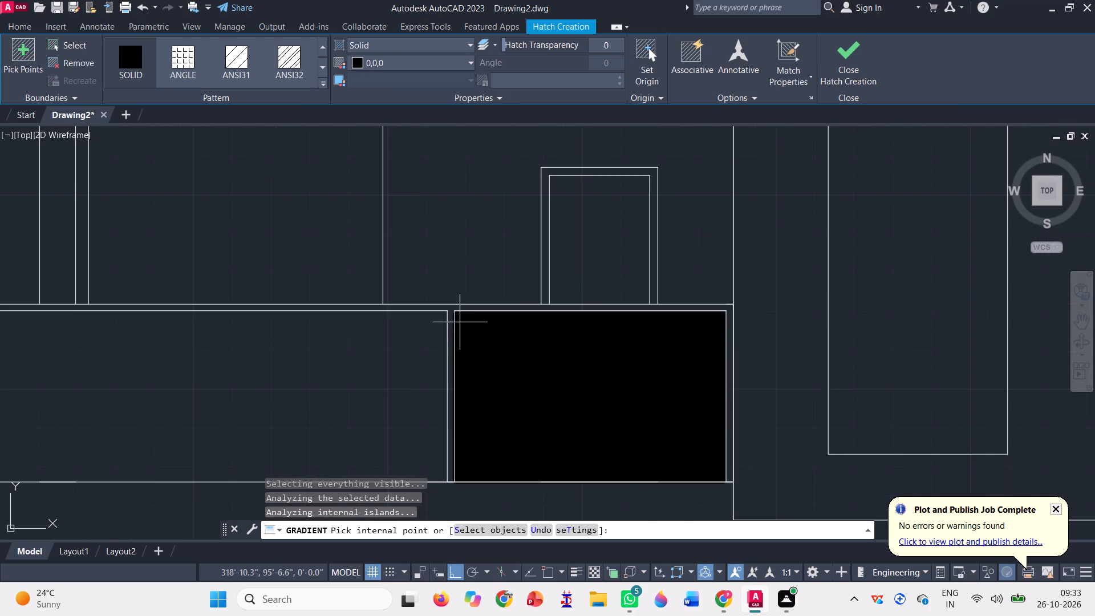
scroll(460, 322, up, 3)
click(419, 268)
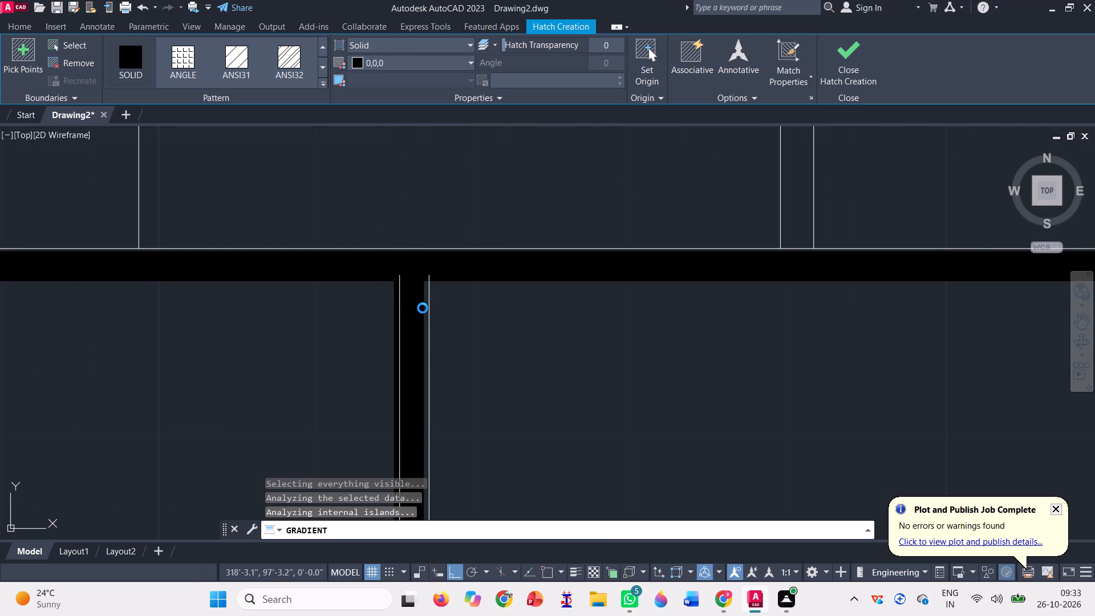
scroll(423, 308, down, 3)
click(675, 331)
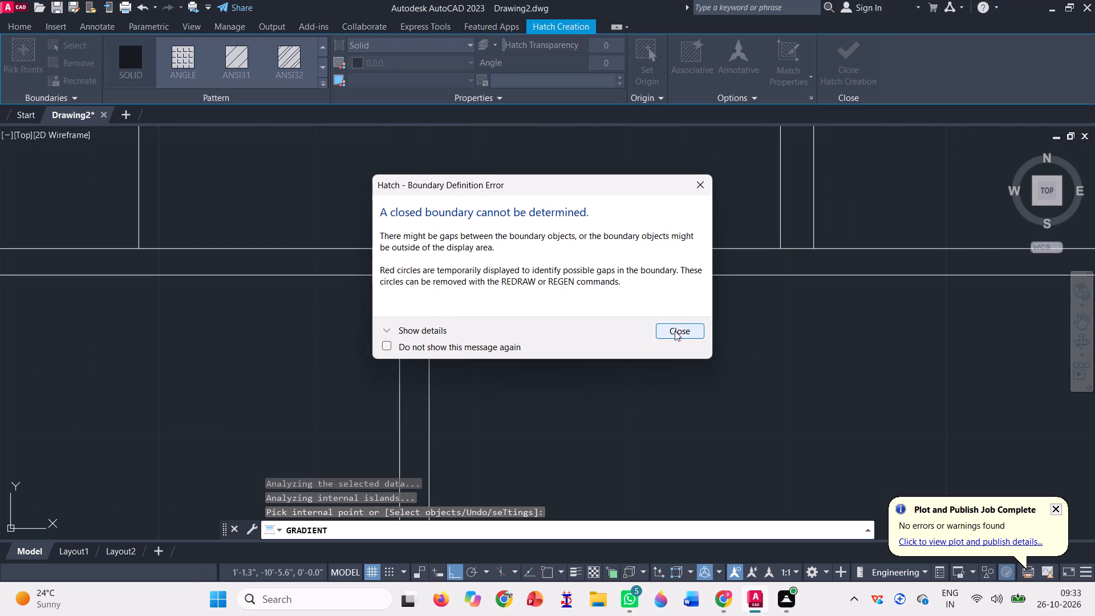
scroll(451, 342, down, 7)
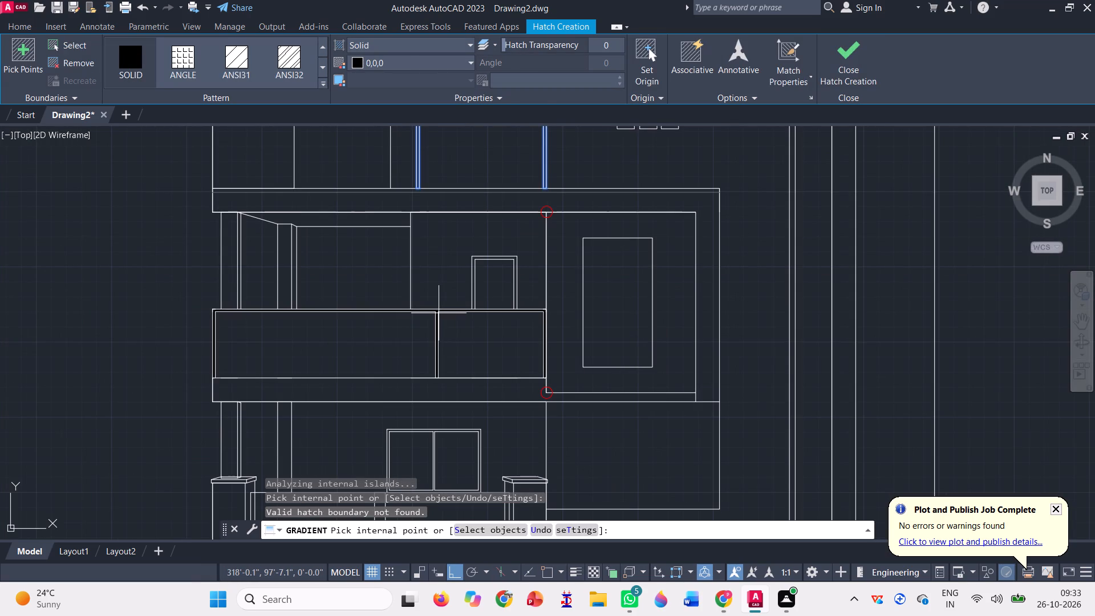
scroll(439, 312, up, 1)
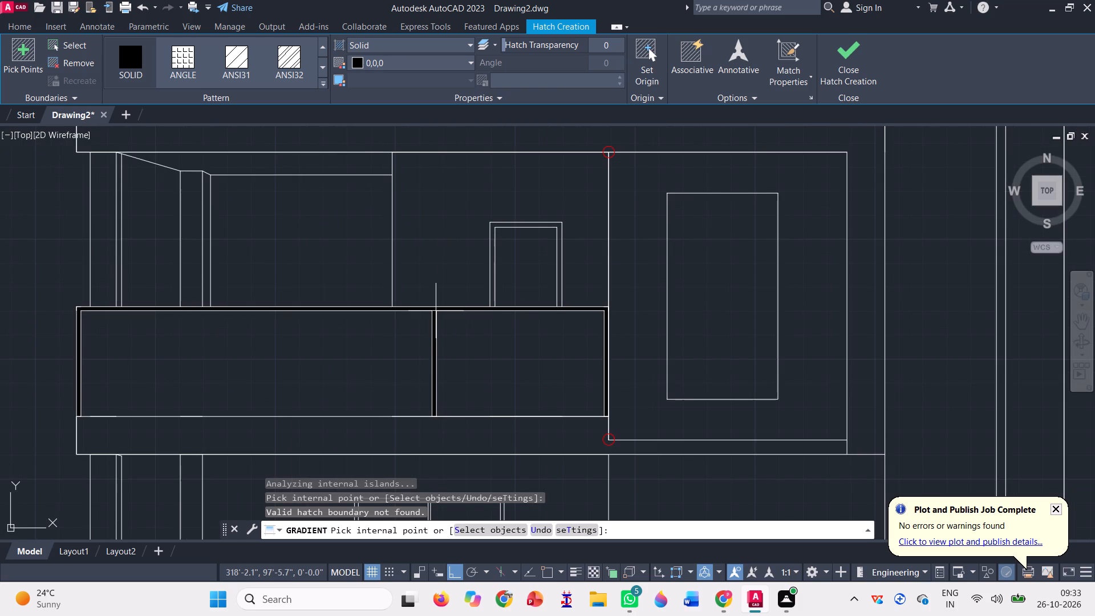
click(436, 311)
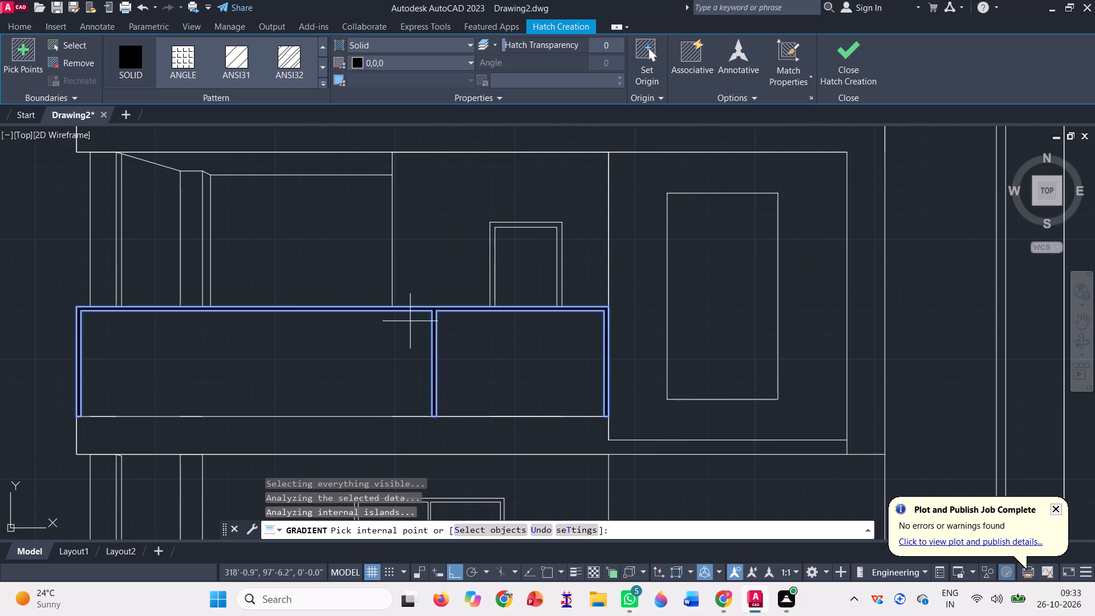
Fill the ground-floor window's frame and central mullion with the solid black hatch.
scroll(410, 321, down, 2)
scroll(467, 403, up, 2)
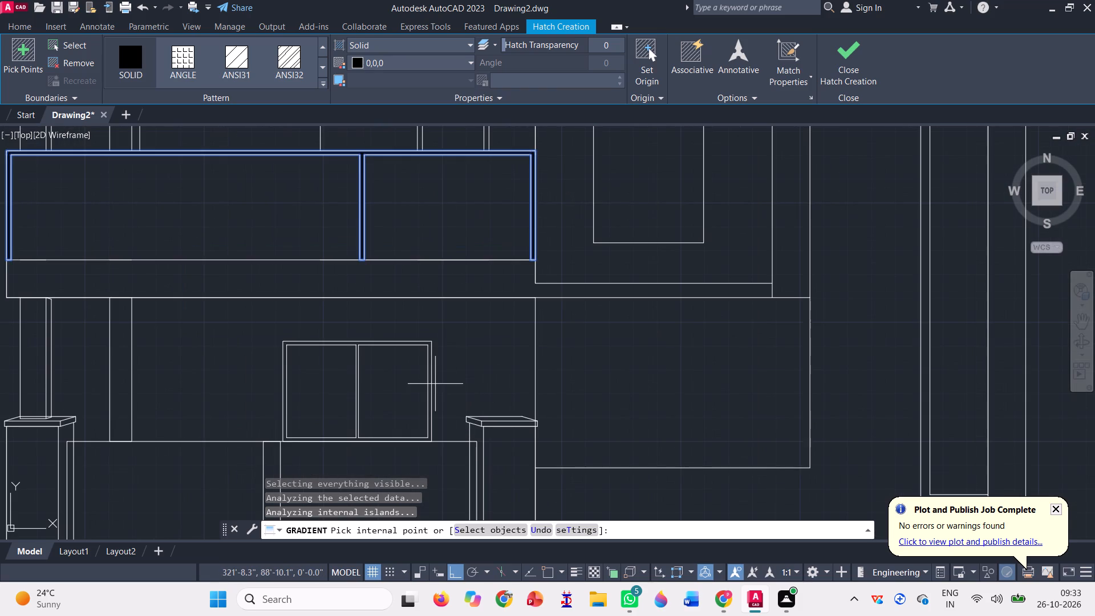
scroll(358, 420, up, 2)
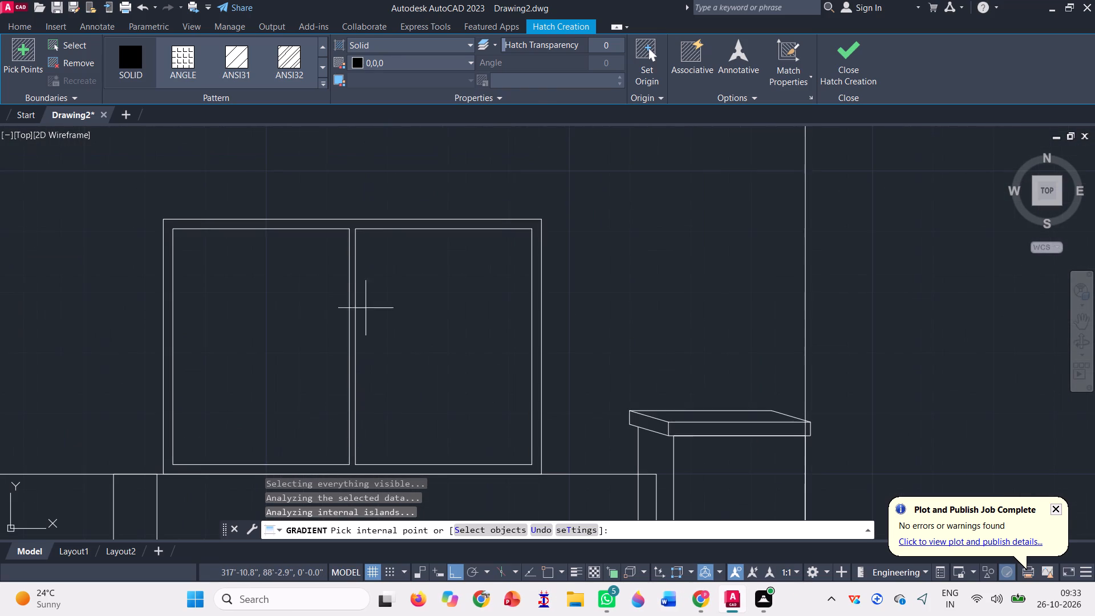
click(352, 223)
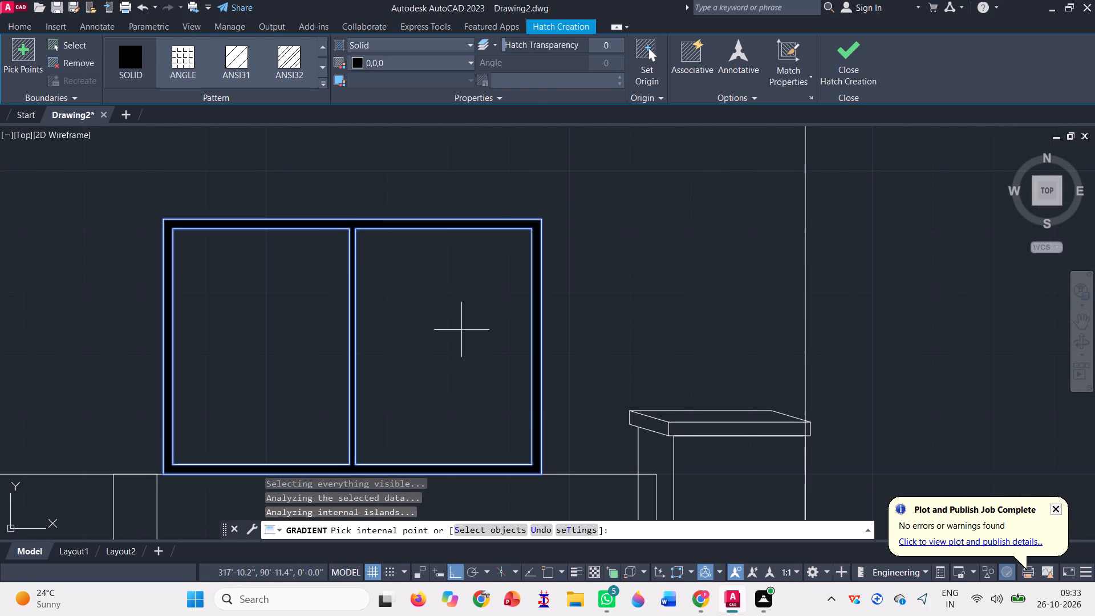
Fill the narrow vertical strip below the ground-floor window's left edge with the solid black hatch.
scroll(461, 329, down, 2)
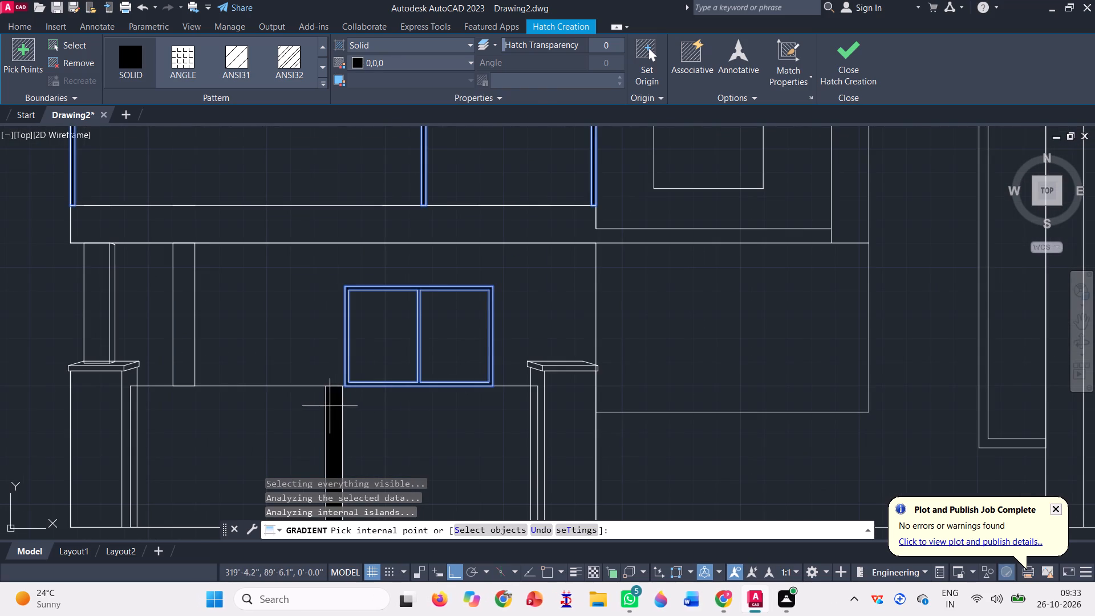
click(326, 404)
Fill the frame of the tall vertical window on the building's right side with the solid black hatch.
scroll(343, 380, down, 2)
scroll(411, 395, down, 1)
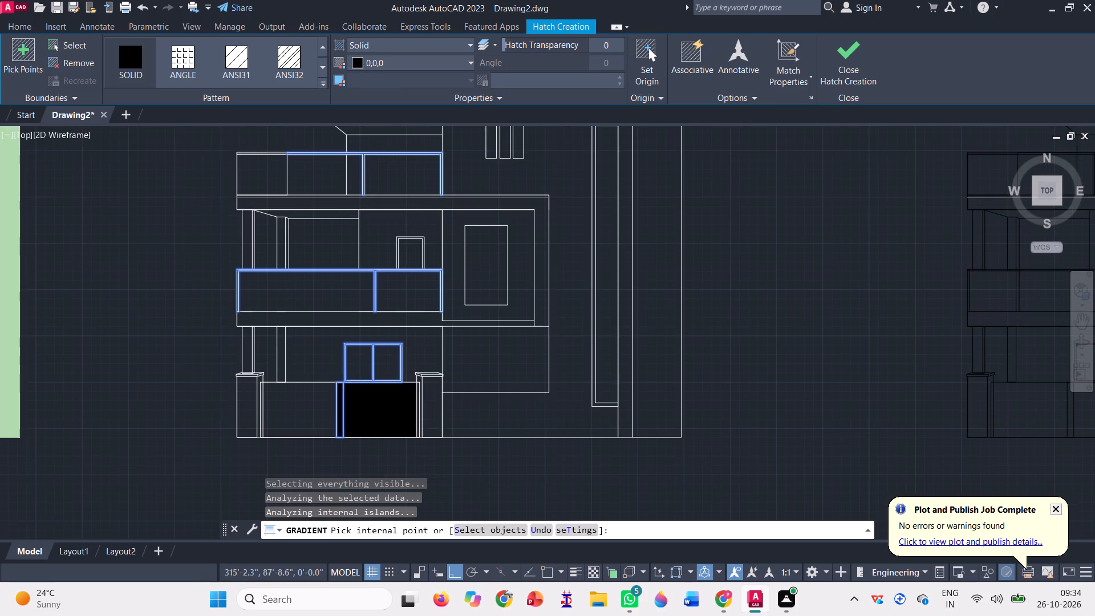
scroll(520, 258, up, 3)
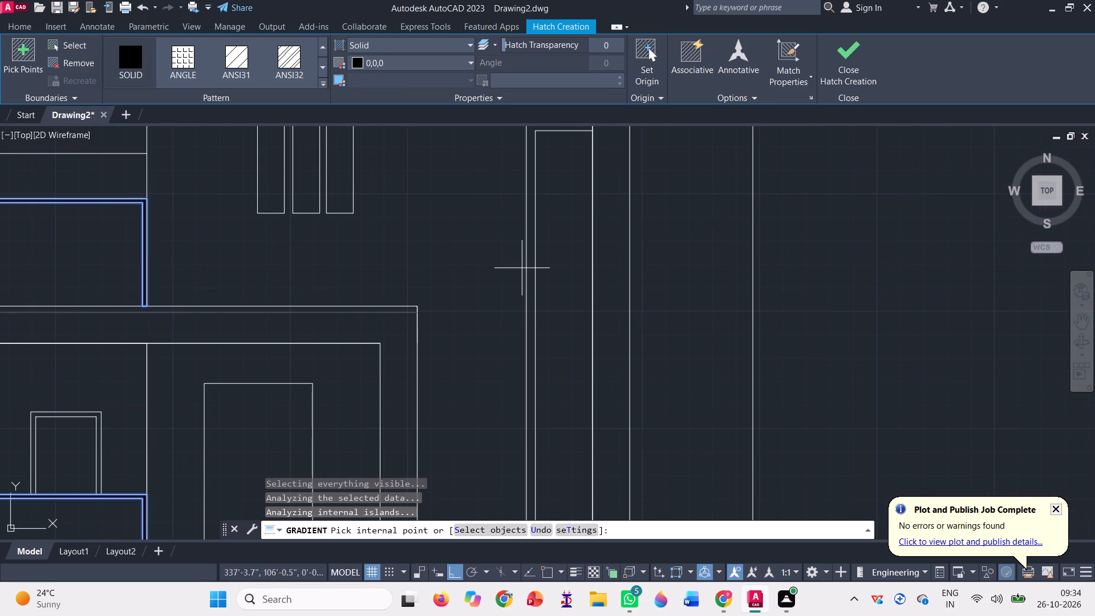
scroll(523, 268, up, 3)
click(549, 287)
Fill the first-floor door frame above the railing with the solid black hatch.
scroll(547, 337, down, 3)
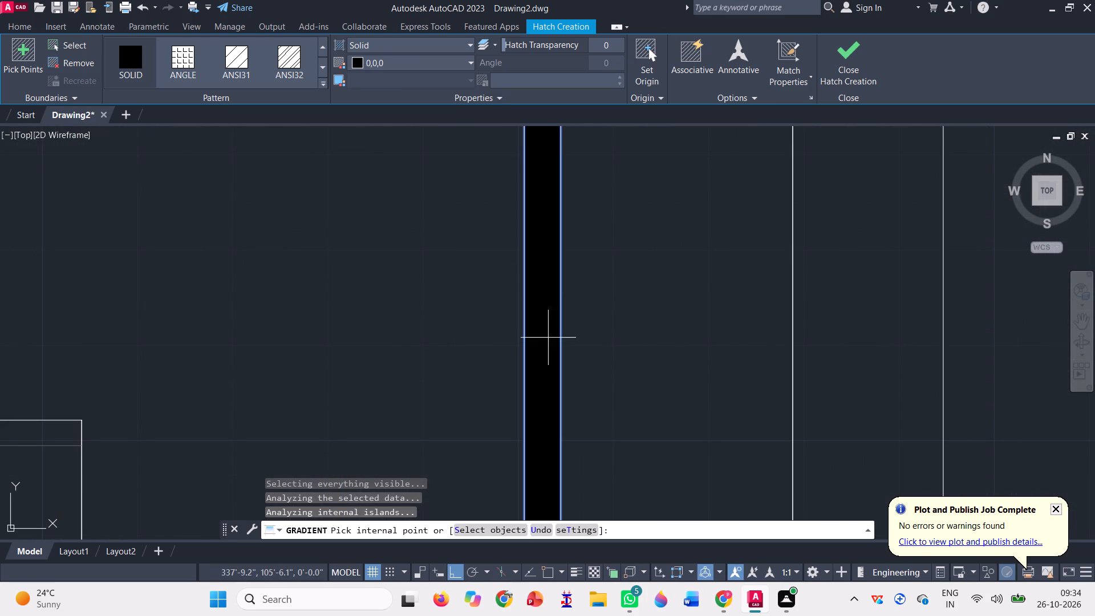
scroll(547, 337, down, 5)
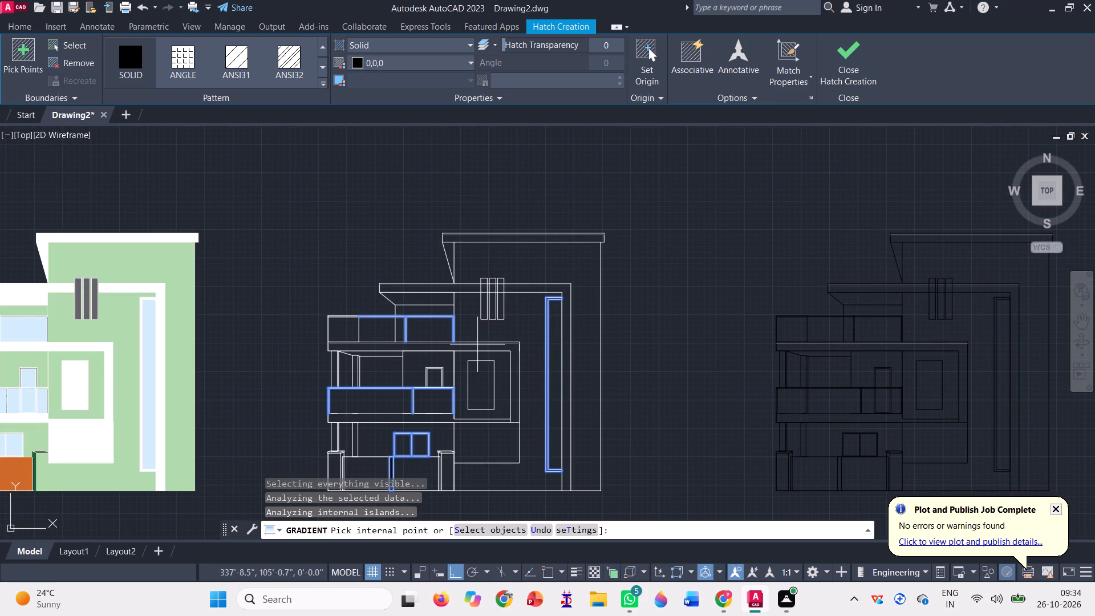
scroll(417, 323, down, 1)
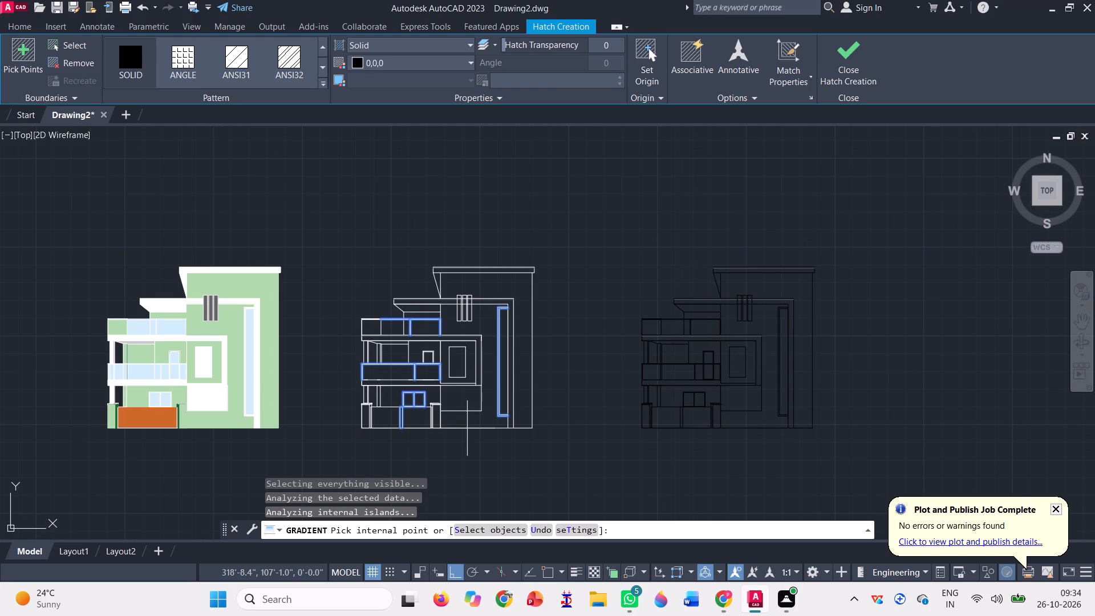
scroll(436, 355, up, 3)
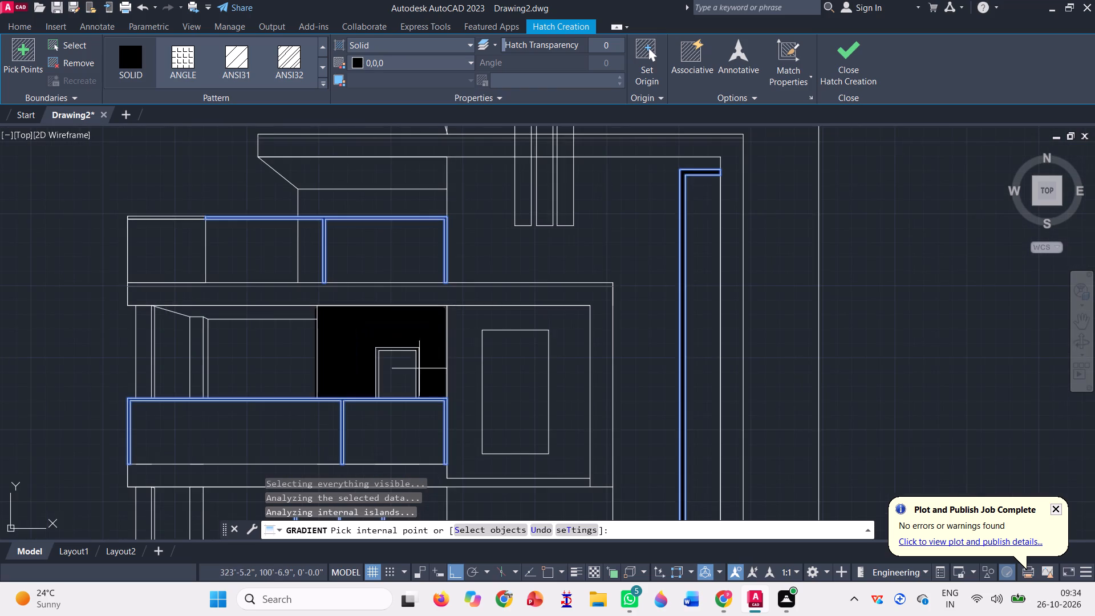
scroll(419, 370, up, 3)
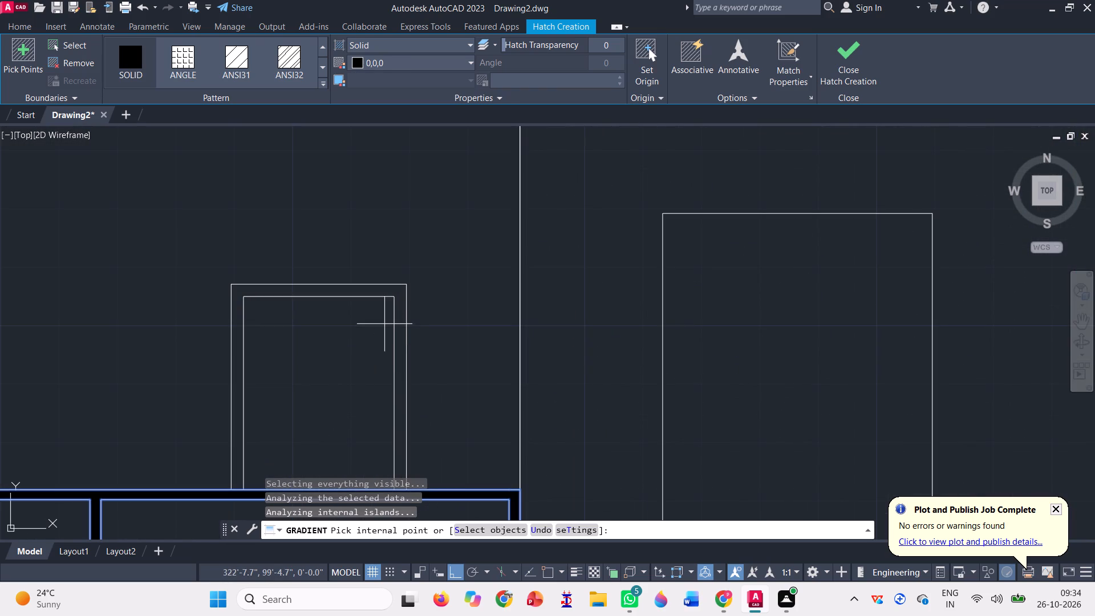
click(399, 335)
Examine the white outline against the coloured elevation for frame areas that still need filling.
scroll(415, 348, down, 2)
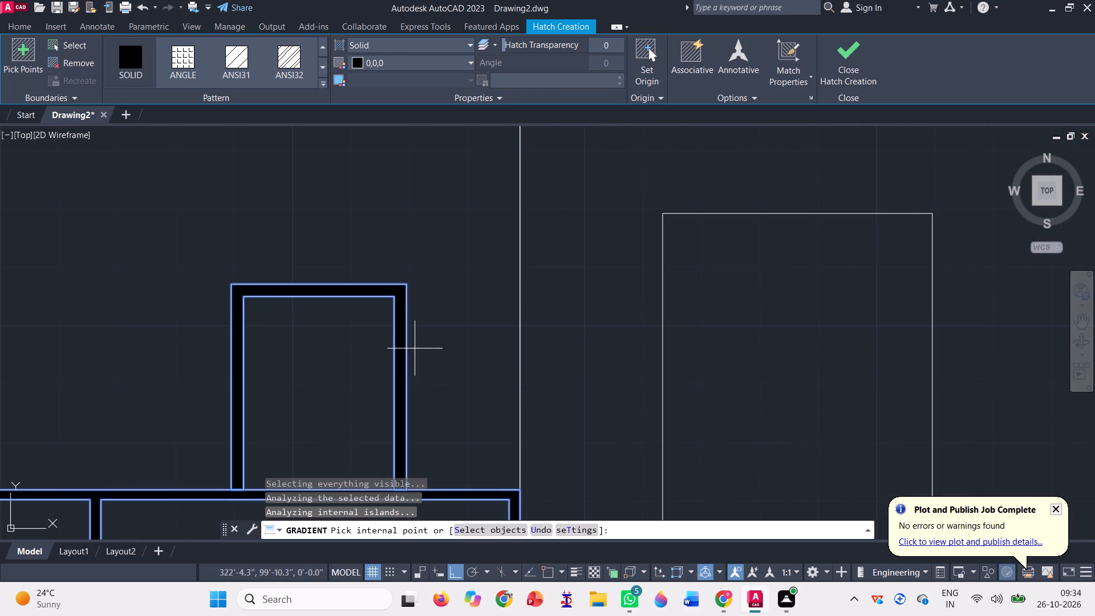
scroll(413, 342, down, 3)
scroll(358, 279, down, 1)
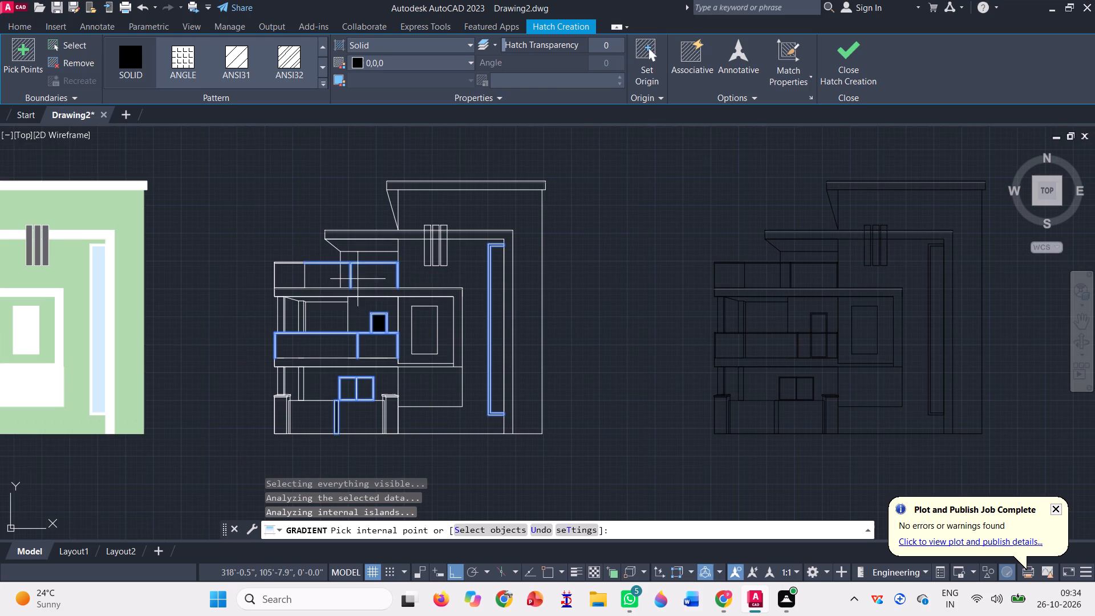
scroll(443, 400, down, 1)
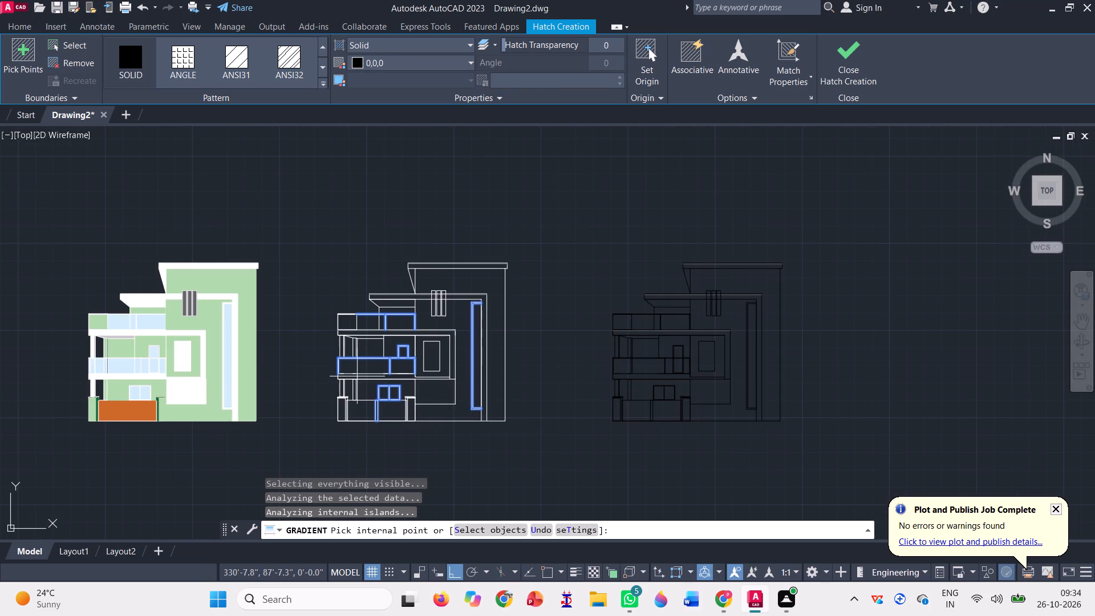
scroll(390, 404, up, 2)
scroll(319, 380, down, 1)
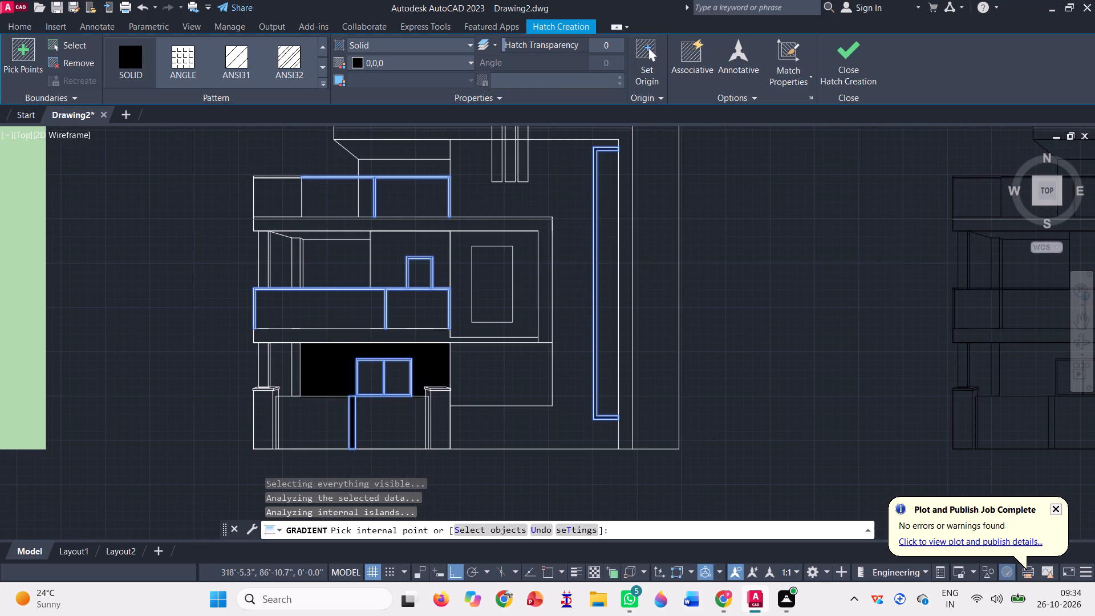
scroll(319, 380, down, 1)
scroll(375, 397, up, 2)
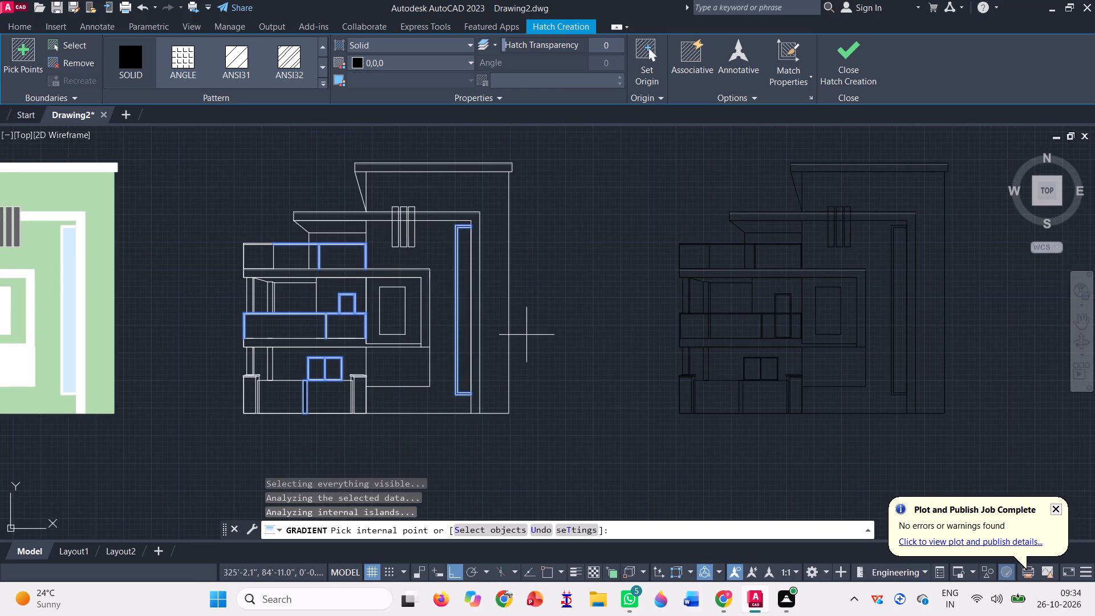
Move the solid black frame hatch from the white outline onto the coloured elevation, matching the buildings' bottom-right corners.
key(space)
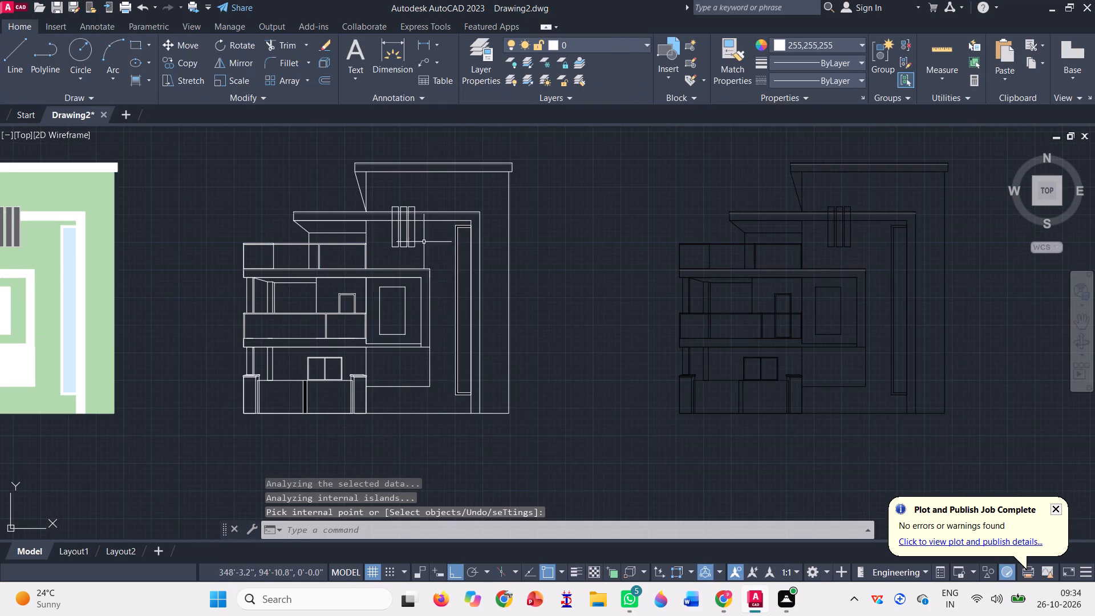
scroll(438, 290, up, 3)
scroll(495, 322, up, 3)
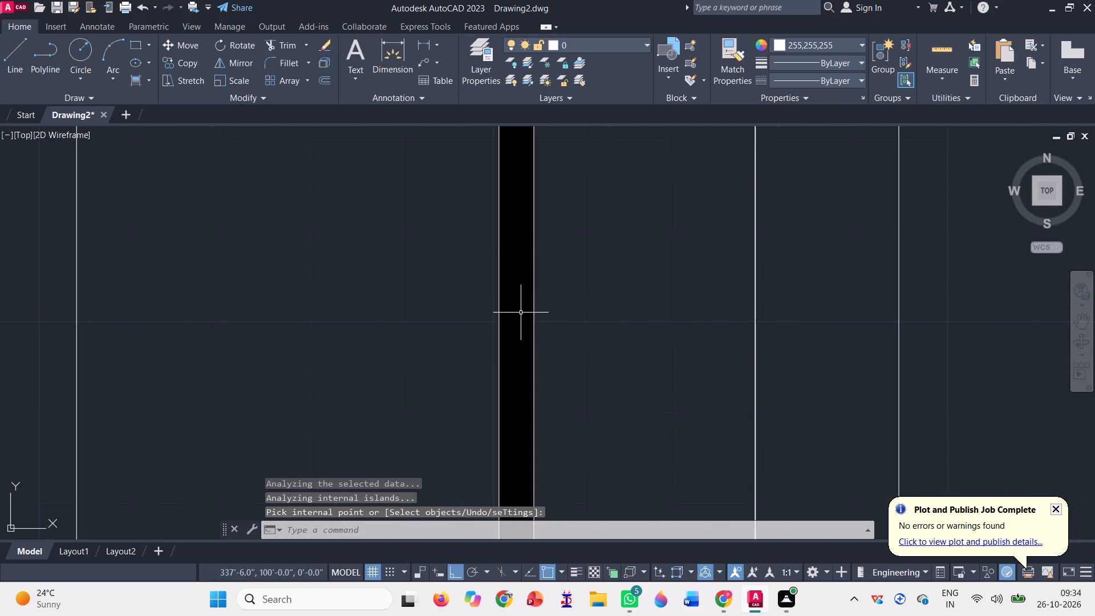
click(521, 310)
scroll(388, 360, down, 6)
scroll(371, 275, down, 3)
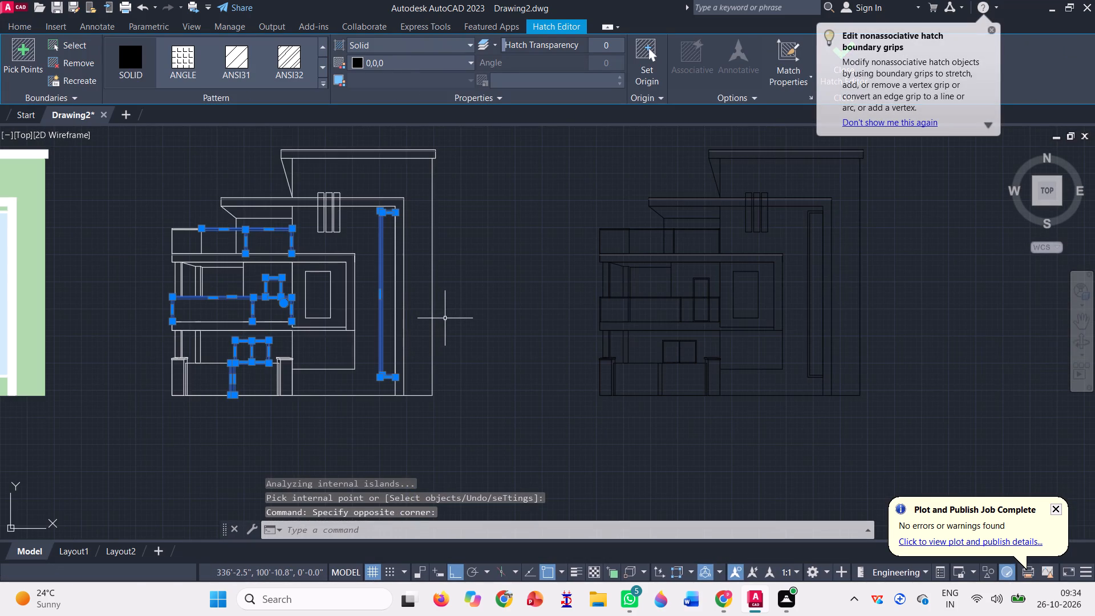
text(m)
key(space)
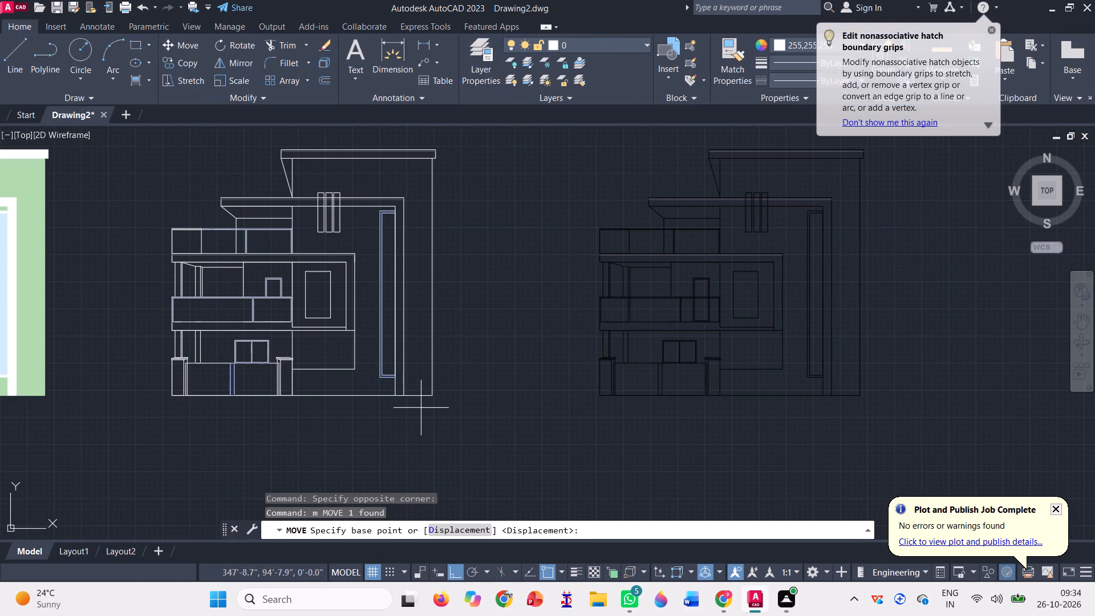
click(432, 398)
scroll(513, 420, down, 2)
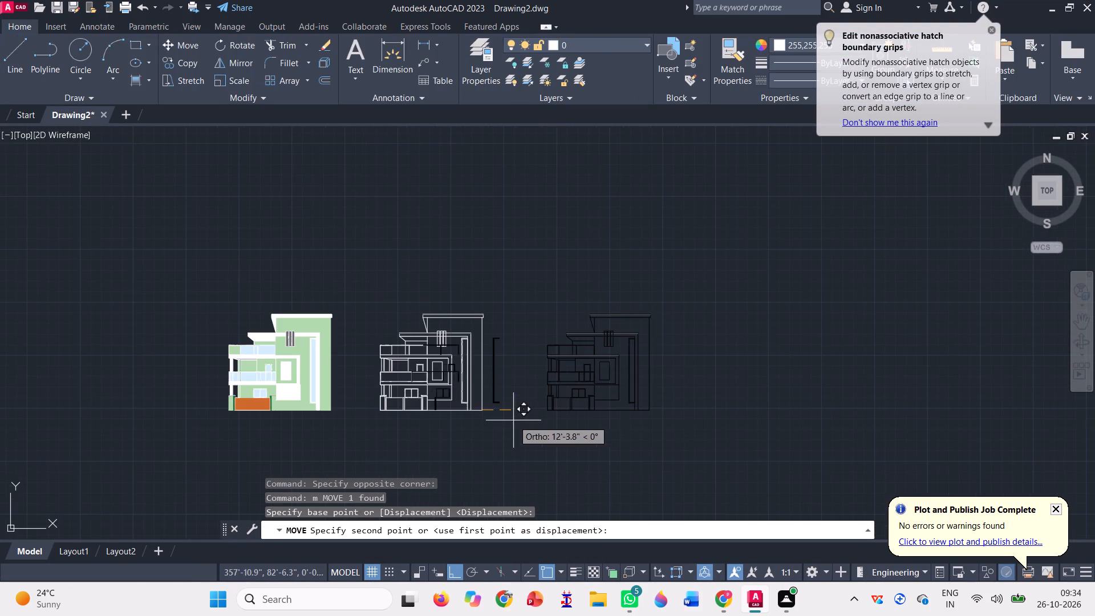
scroll(330, 408, up, 3)
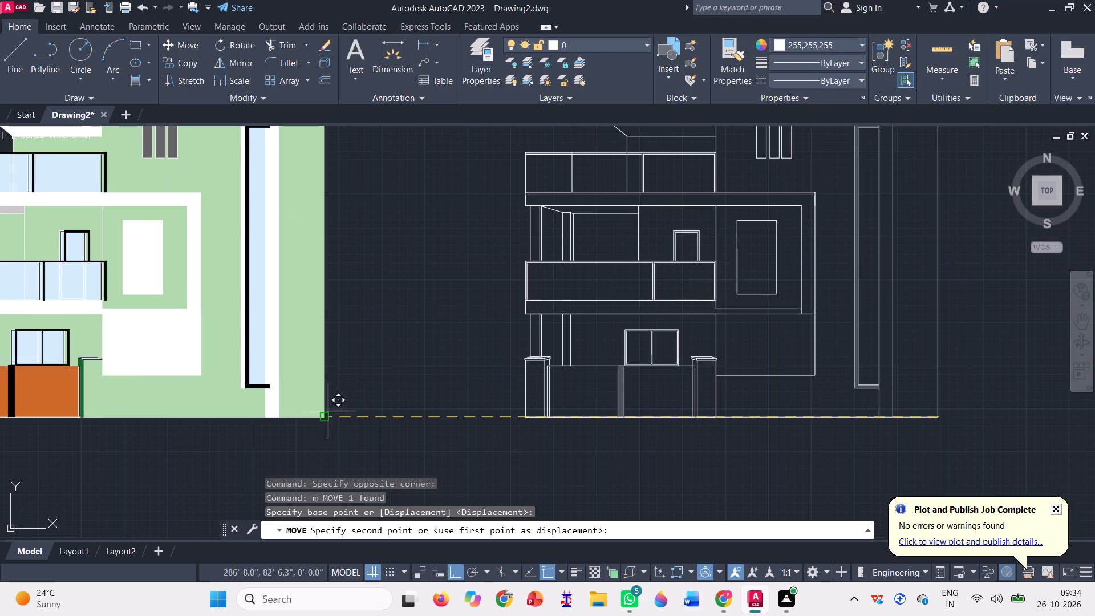
click(326, 416)
scroll(332, 414, down, 2)
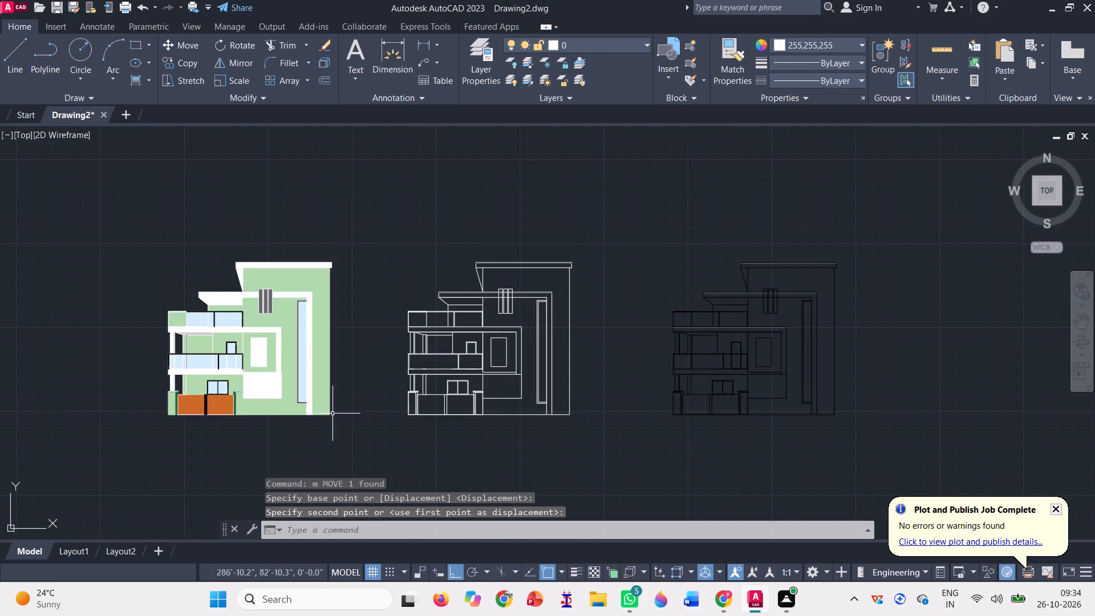
key(Escape)
Hatch the white rectangular panel on the coloured elevation's first-floor wall with the ESCHER pattern in colour 199,200,202.
scroll(205, 399, up, 2)
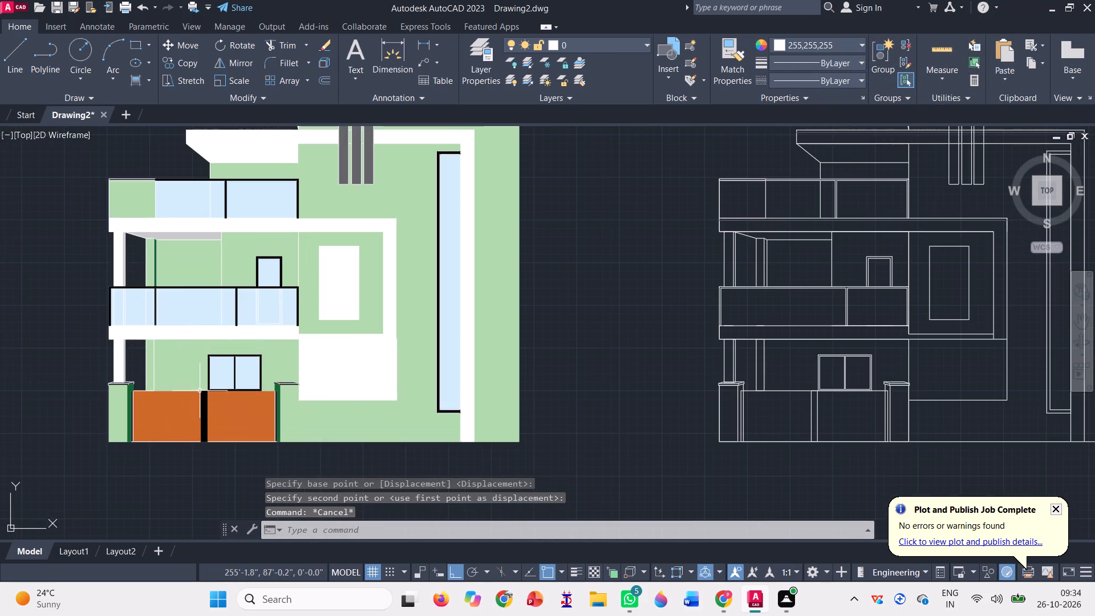
scroll(179, 341, down, 1)
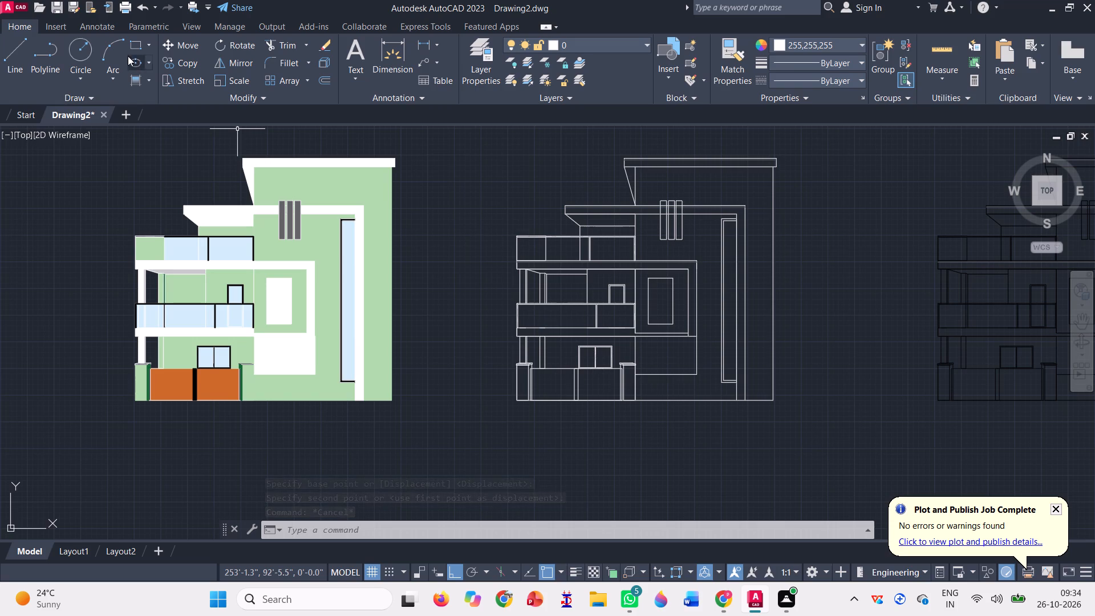
click(145, 76)
click(143, 99)
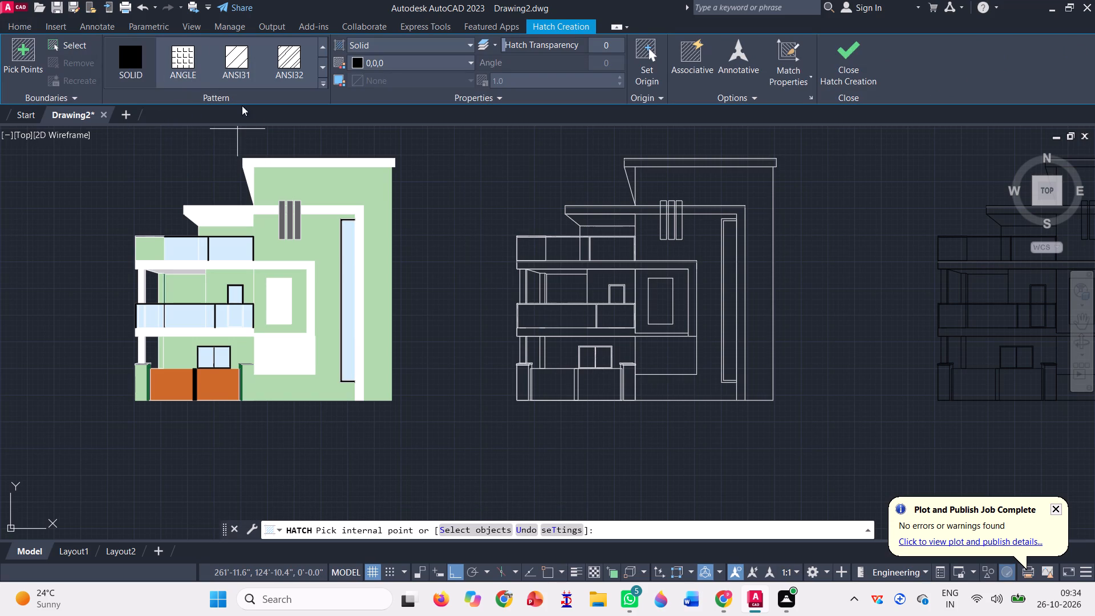
scroll(251, 86, down, 2)
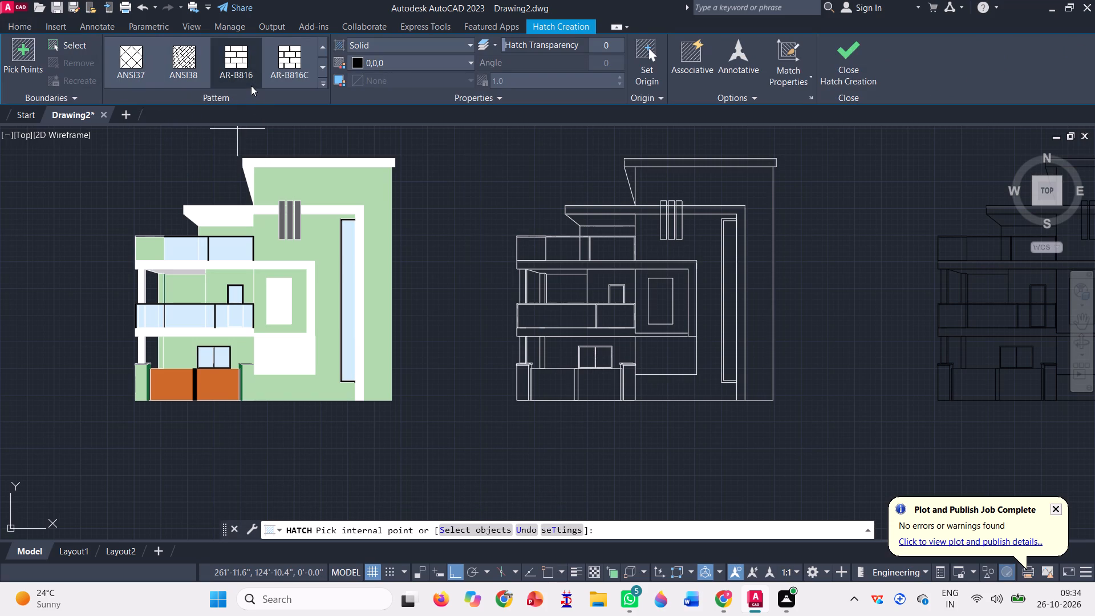
scroll(251, 86, down, 6)
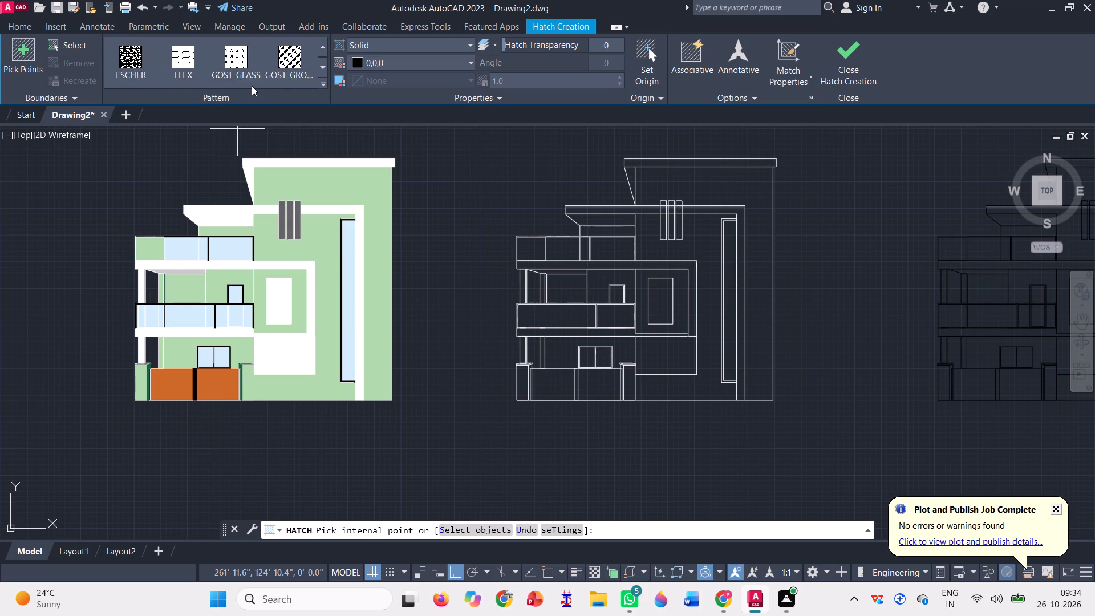
scroll(251, 86, down, 6)
scroll(252, 86, up, 5)
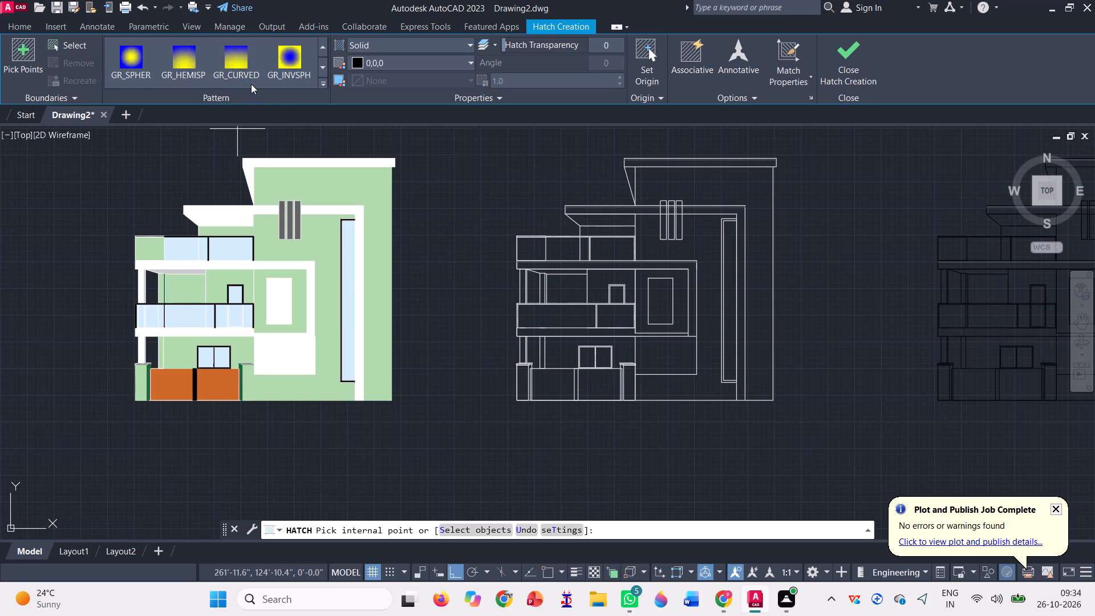
scroll(251, 84, down, 4)
scroll(251, 84, up, 1)
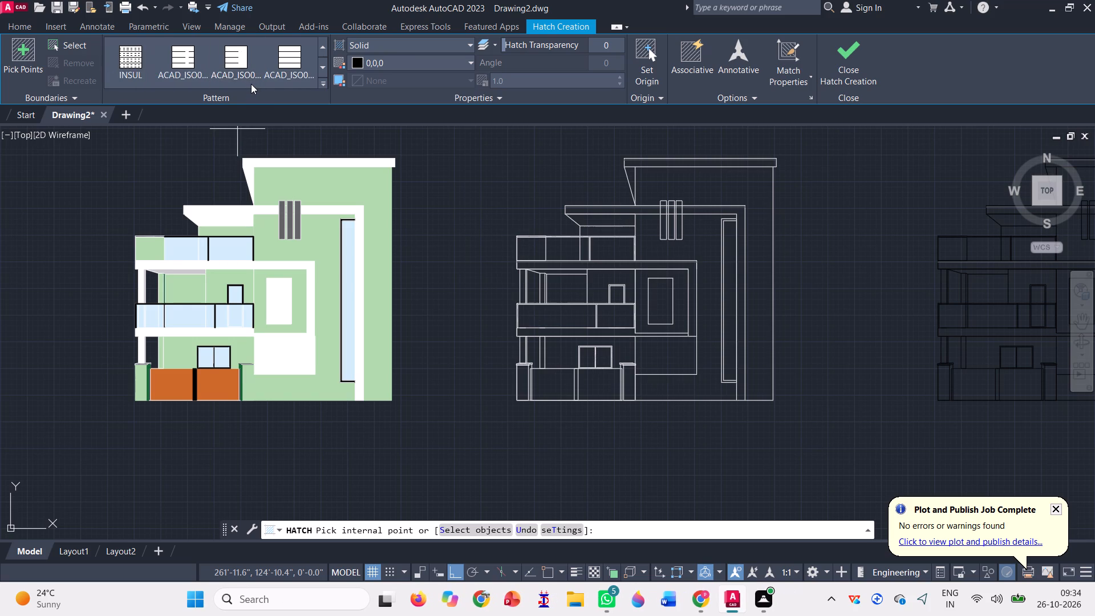
scroll(251, 84, up, 3)
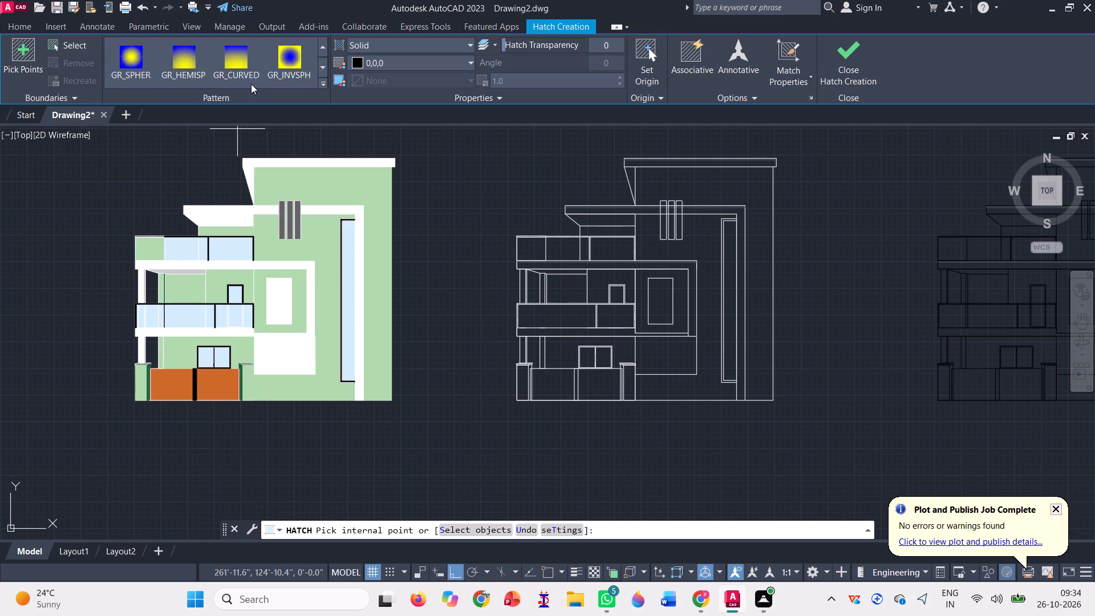
scroll(251, 84, up, 2)
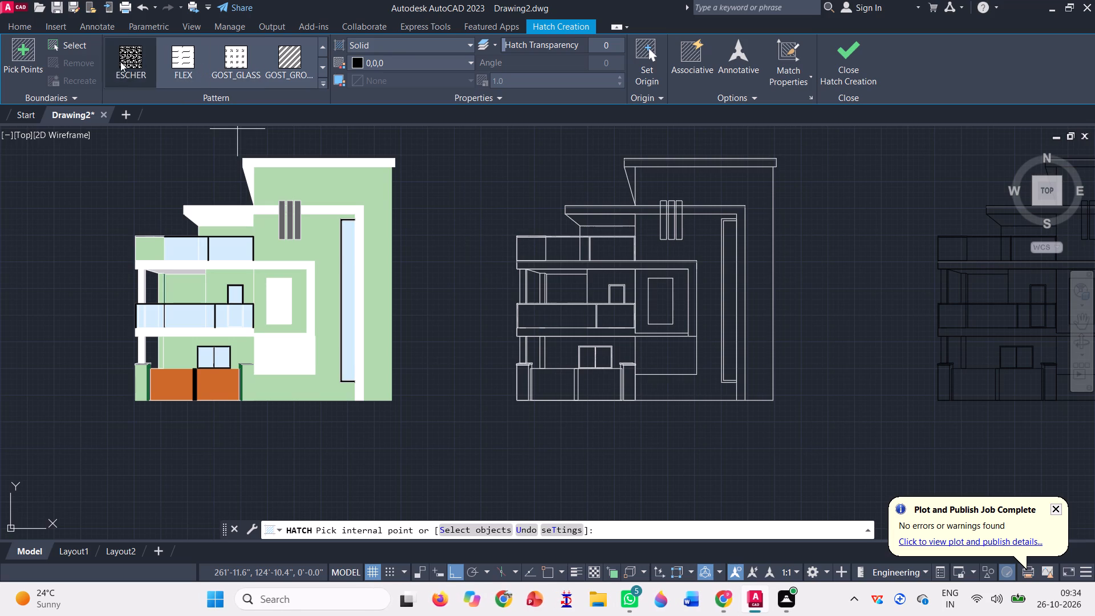
click(120, 62)
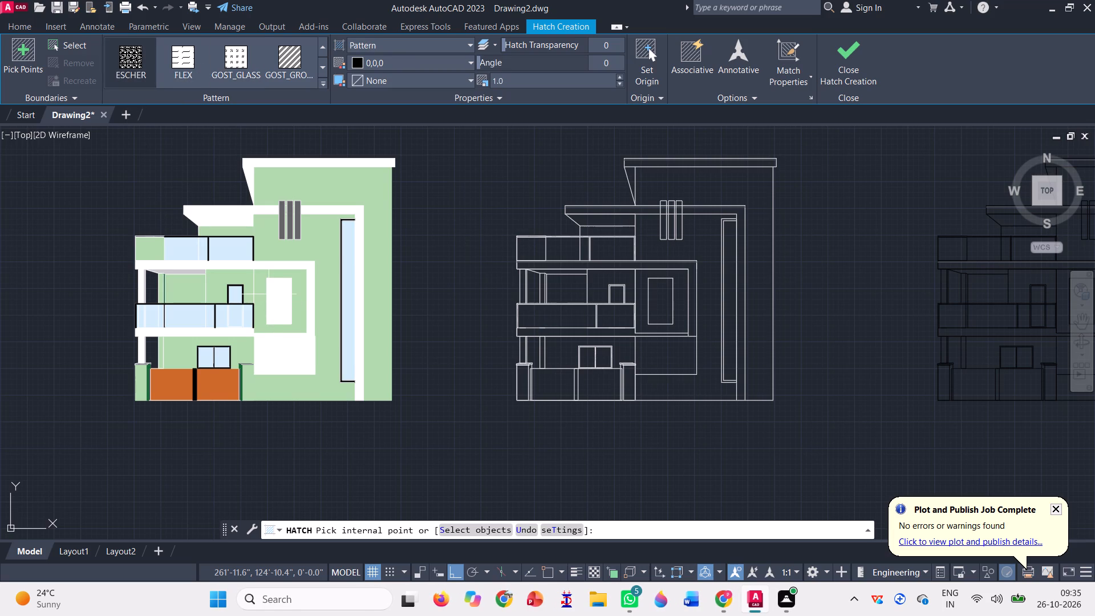
click(268, 287)
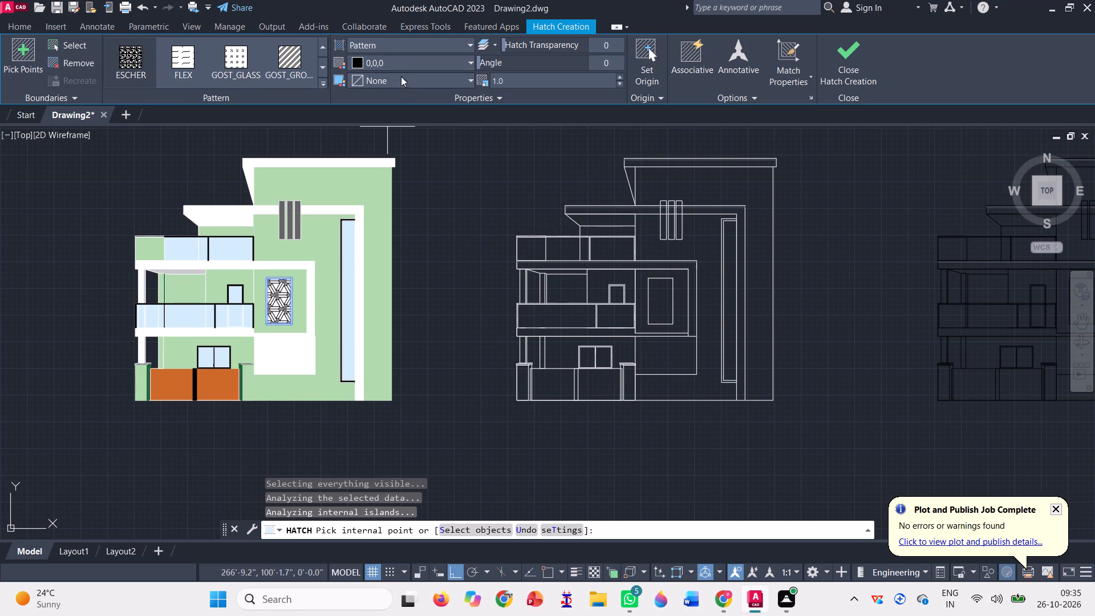
click(393, 58)
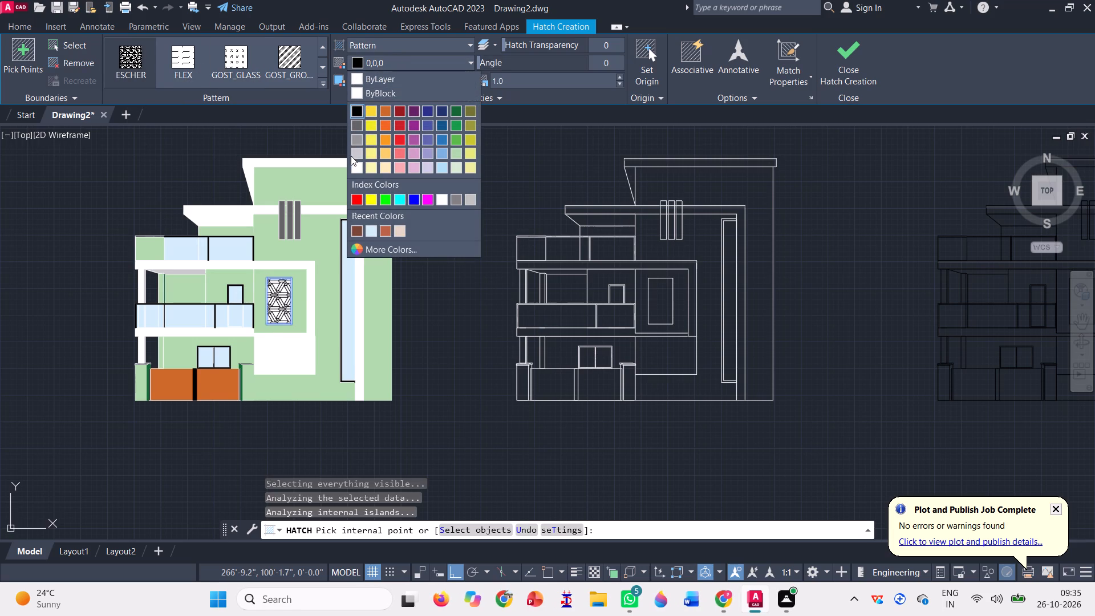
click(358, 151)
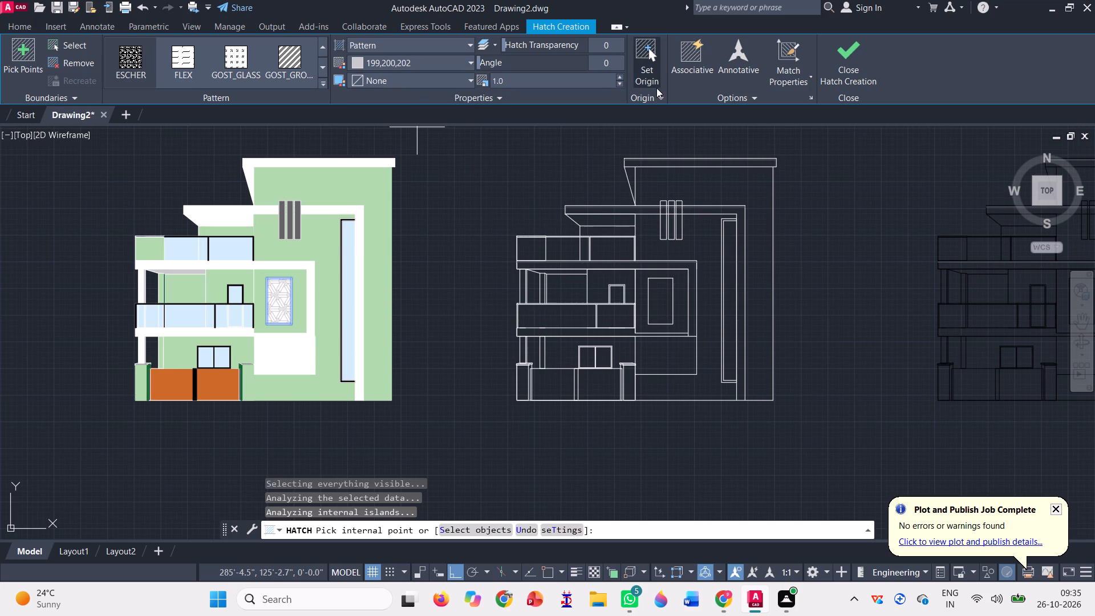
Set the wall panel's ESCHER hatch scale to 0.9 and finish the hatch.
click(619, 74)
triple_click(619, 75)
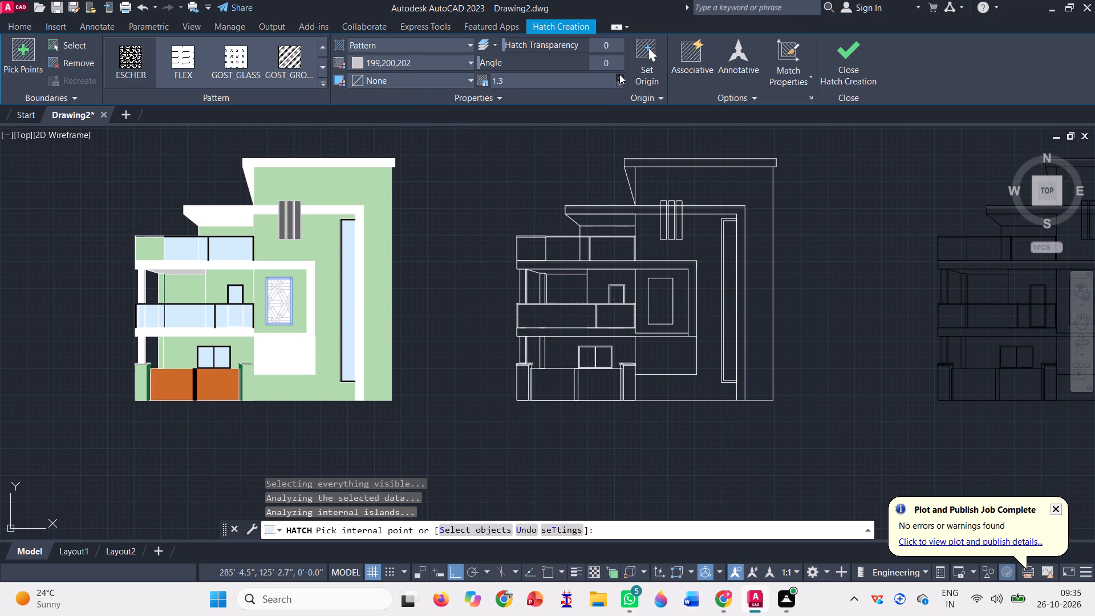
double_click(619, 74)
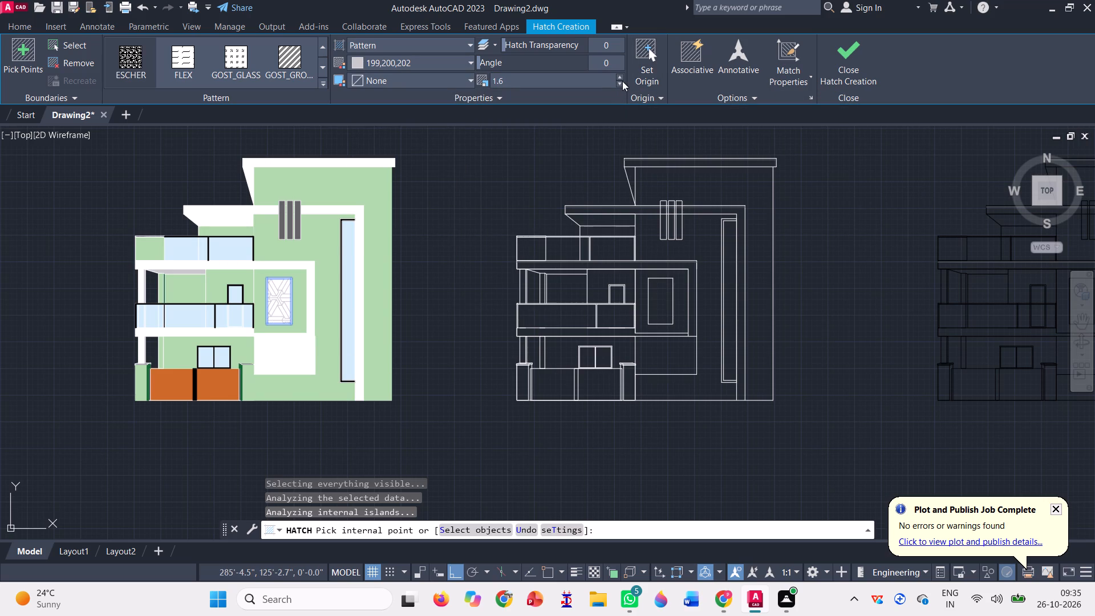
click(622, 79)
triple_click(620, 82)
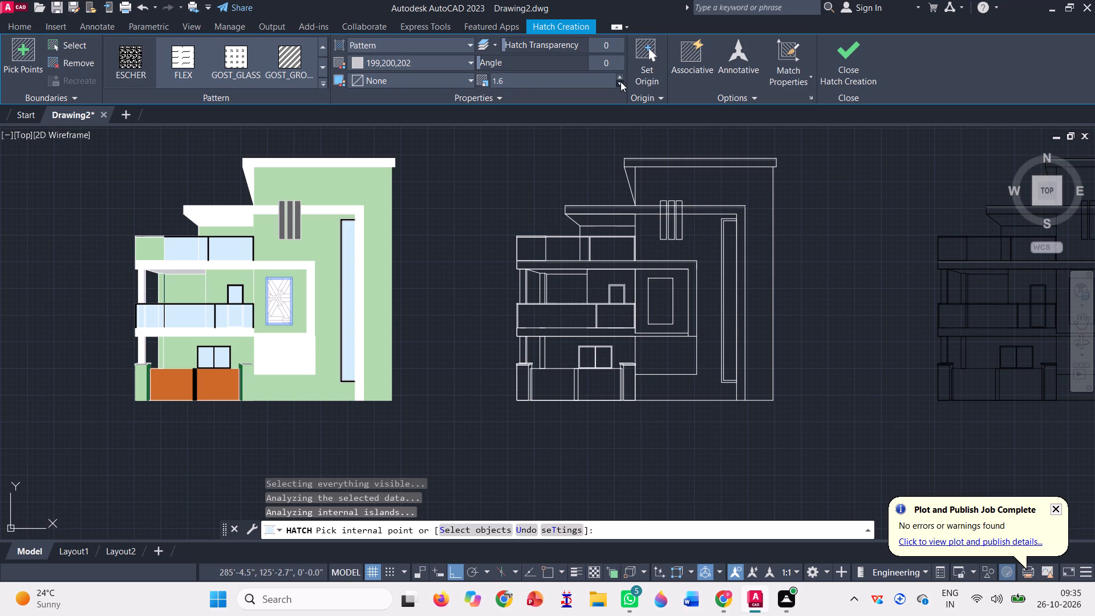
click(620, 82)
double_click(620, 82)
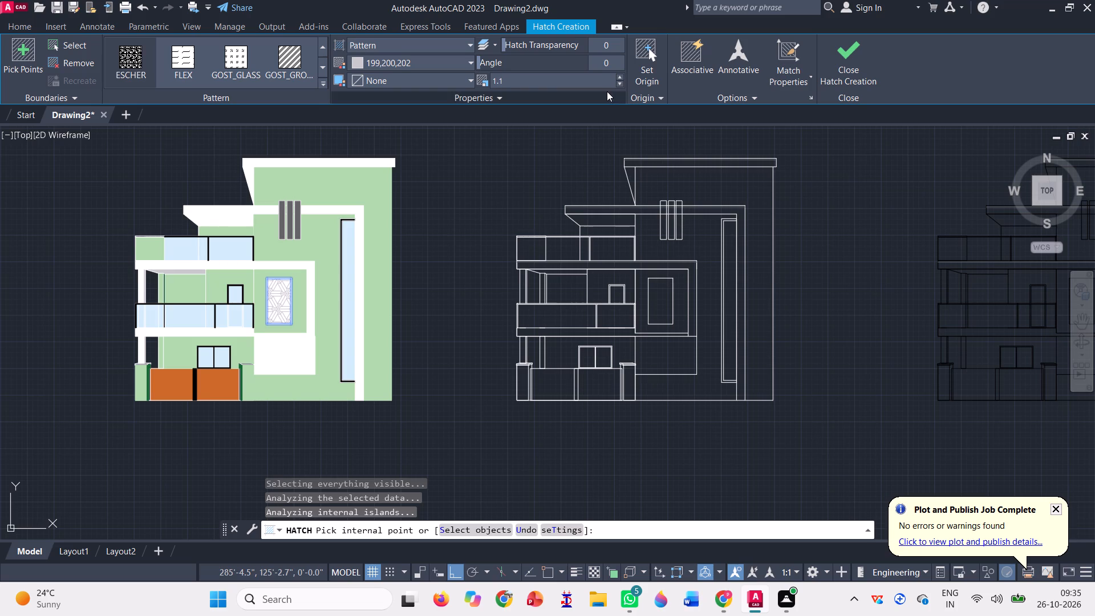
triple_click(618, 84)
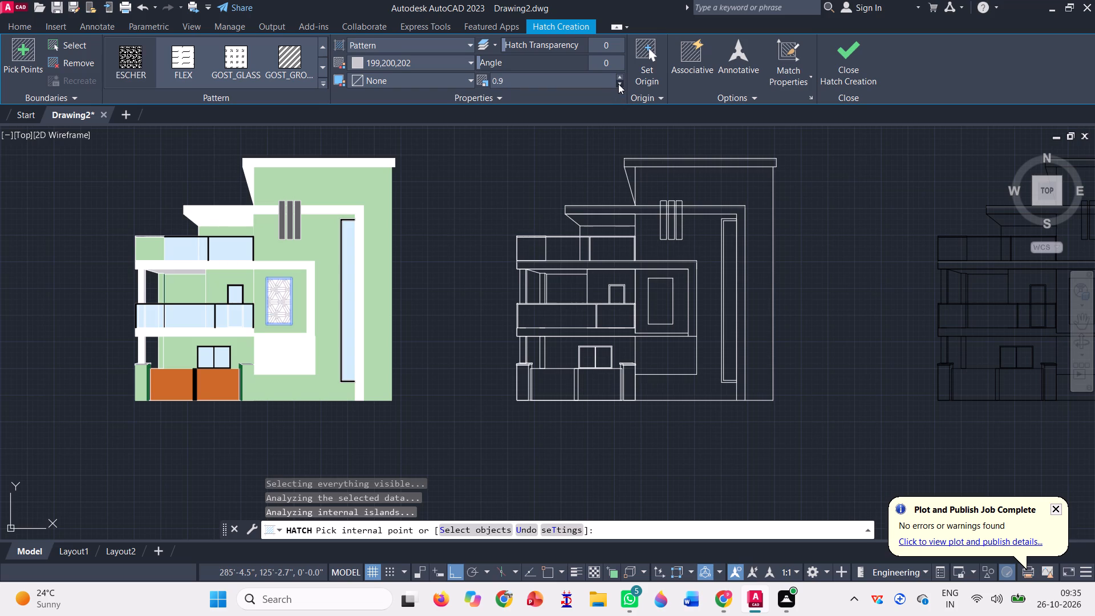
triple_click(618, 84)
click(618, 84)
triple_click(618, 84)
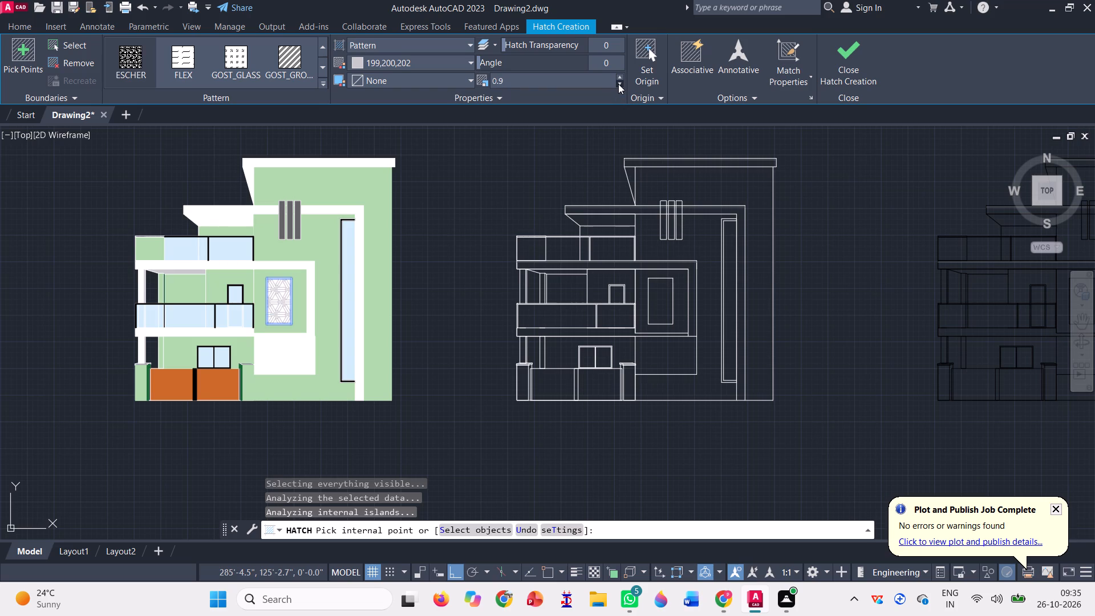
double_click(618, 84)
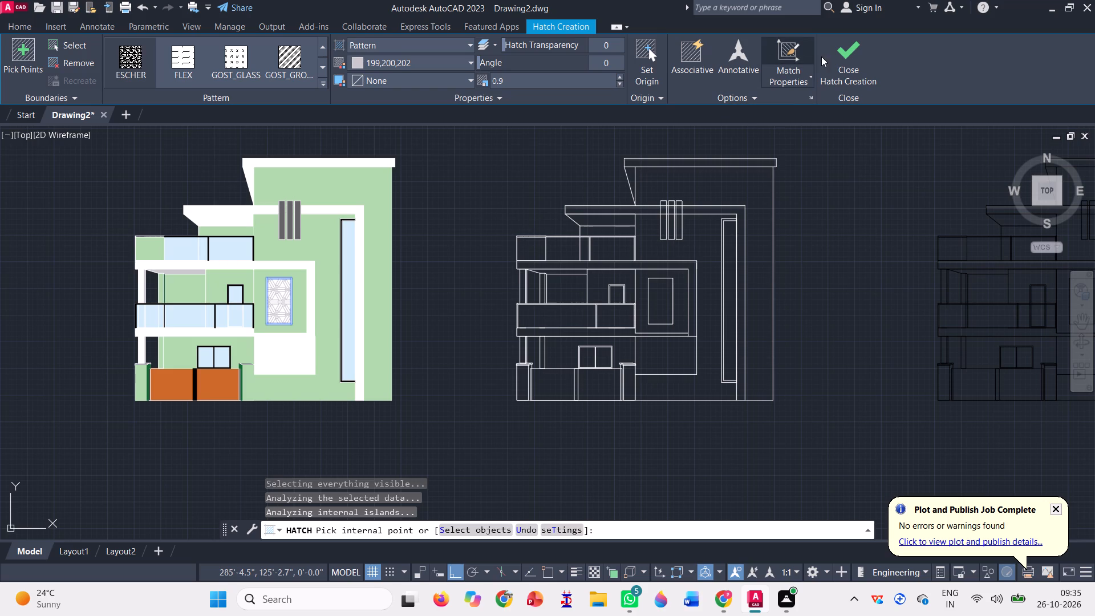
click(845, 56)
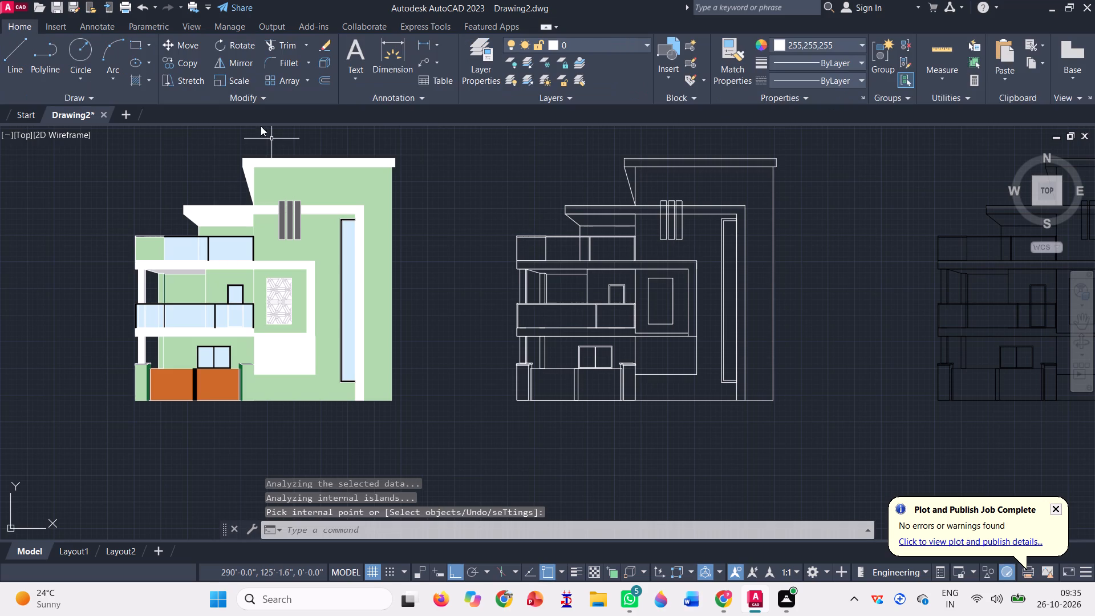
Hatch the orange gate of the coloured elevation with the user-defined line pattern in colour 199,200,202.
click(131, 79)
scroll(263, 83, down, 1)
scroll(173, 67, down, 1)
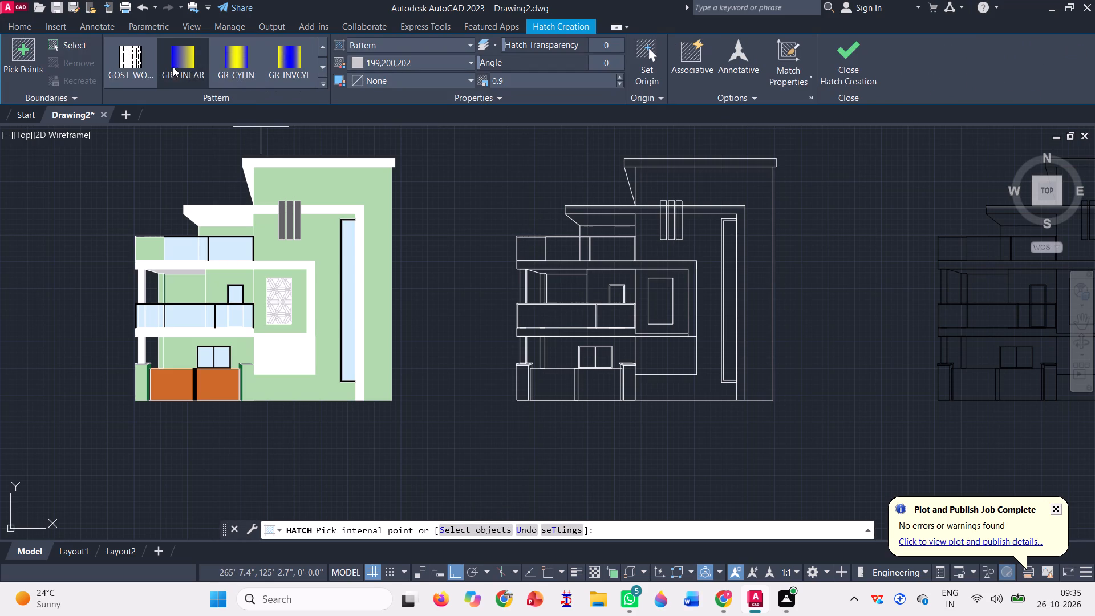
scroll(173, 67, down, 17)
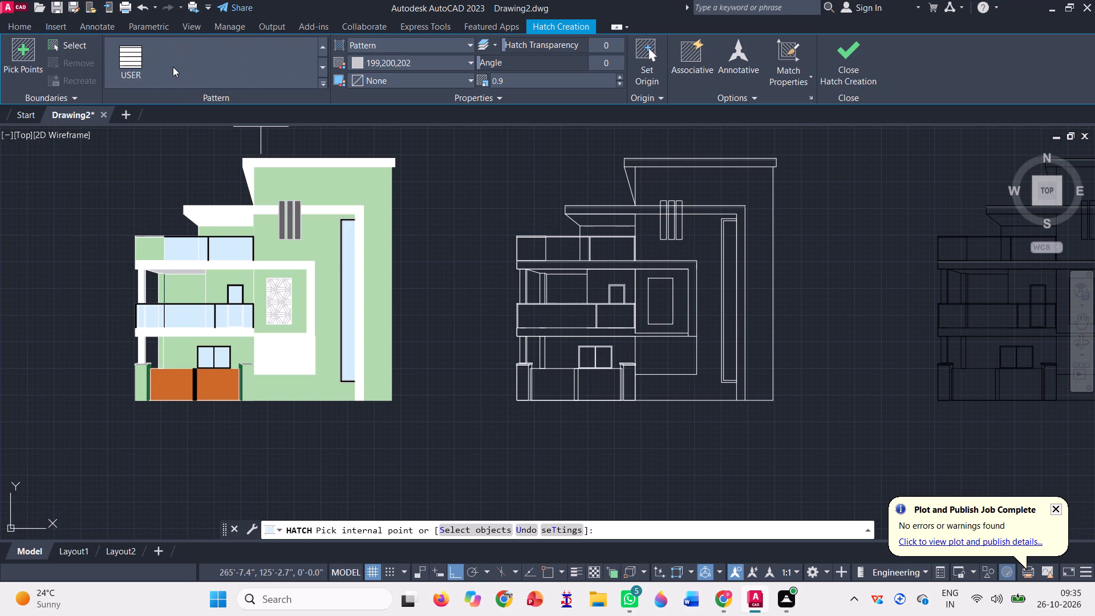
scroll(173, 67, down, 2)
click(121, 49)
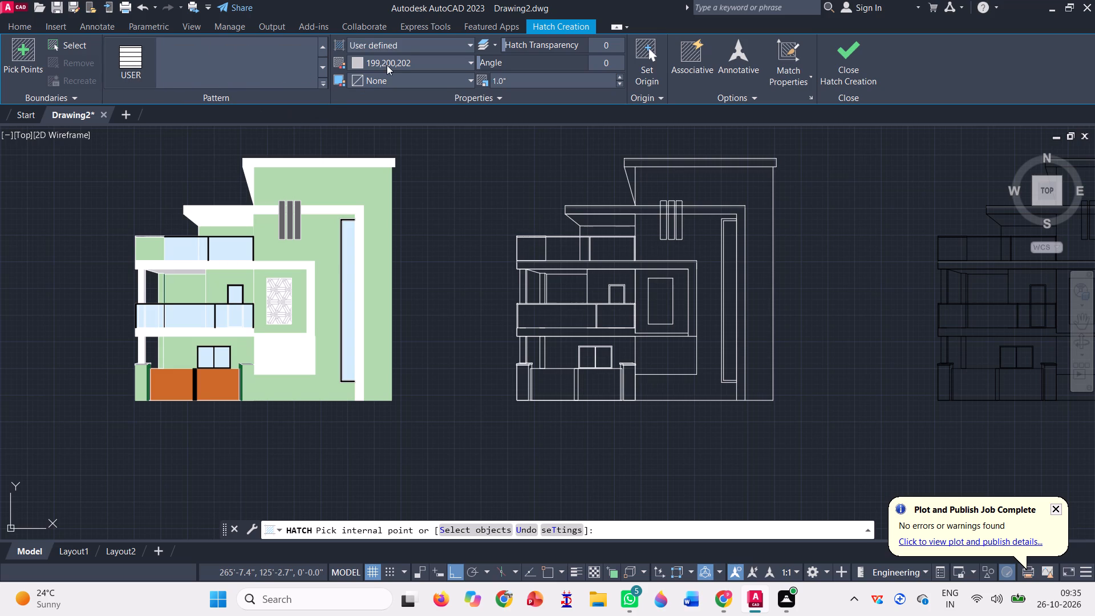
click(386, 61)
click(298, 136)
scroll(167, 368, up, 3)
click(188, 417)
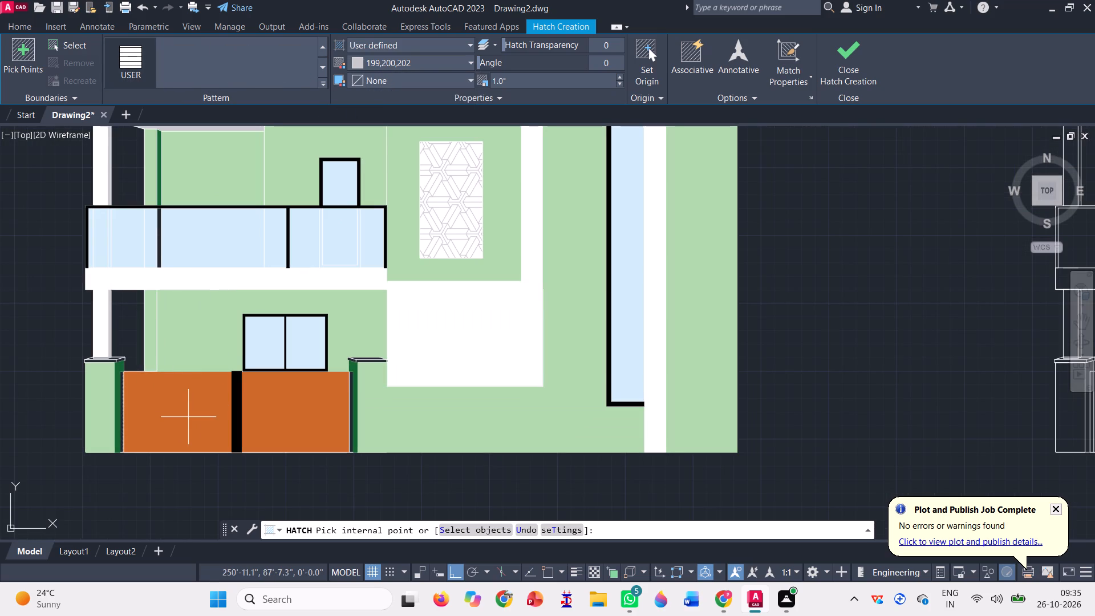
scroll(247, 412, up, 1)
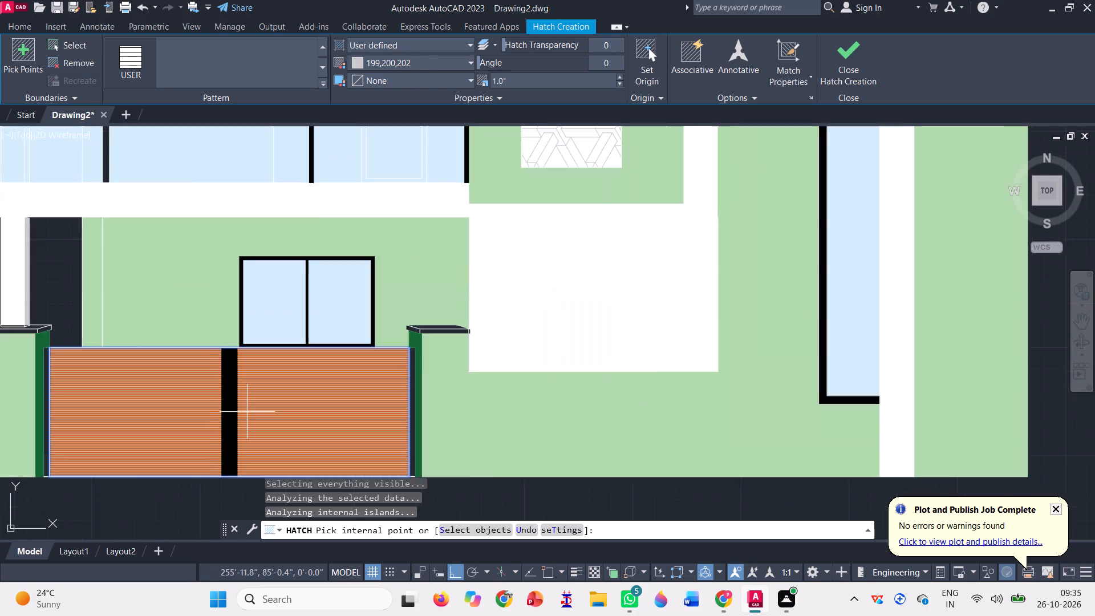
scroll(247, 412, up, 1)
scroll(247, 412, down, 2)
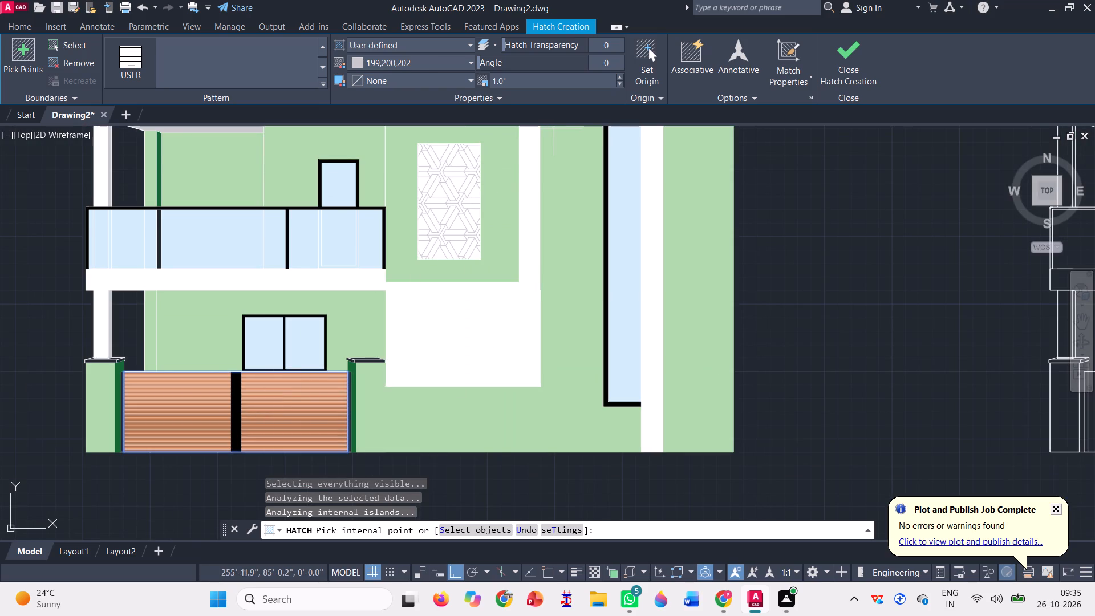
Set the line spacing of the gate's user-defined hatch to 2".
click(539, 80)
key(BackSpace)
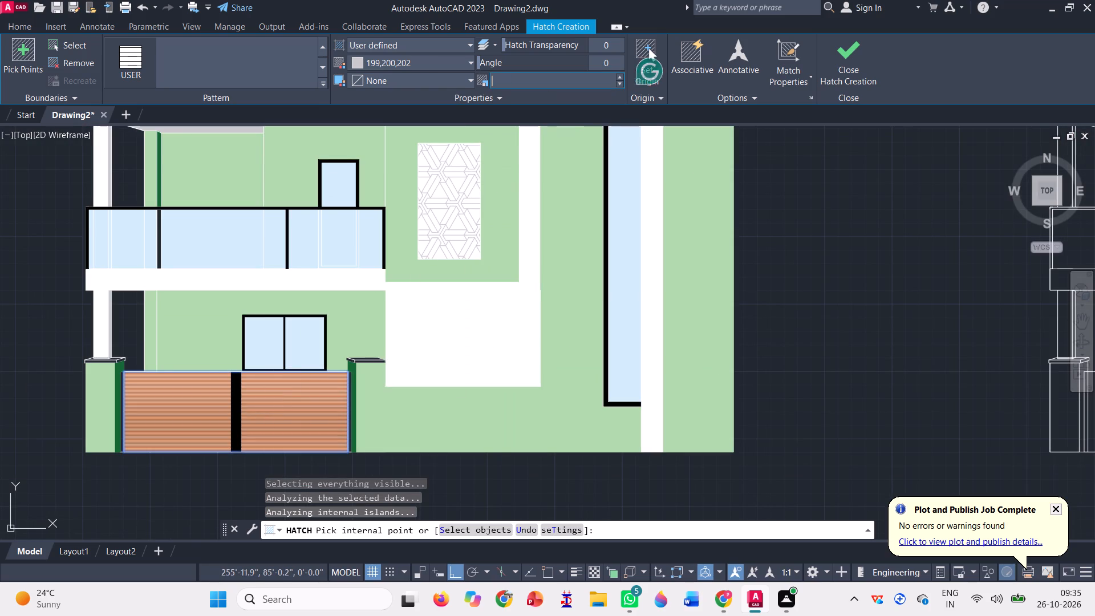
key(2)
key(Return)
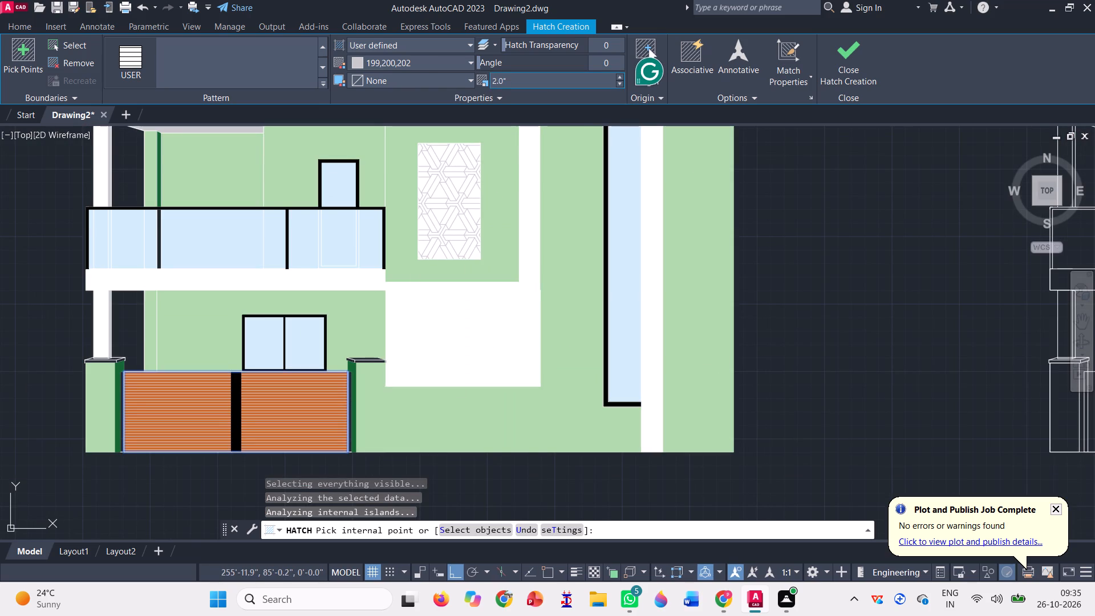
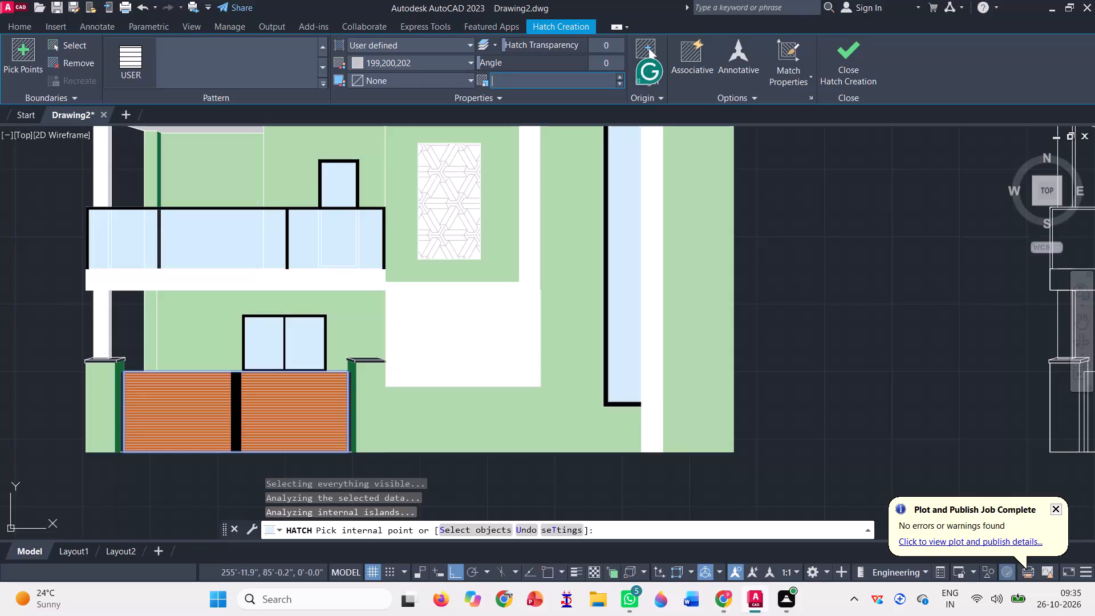
Set the line spacing of the gate's user-defined hatch to 3" and finish the hatch.
key(Return)
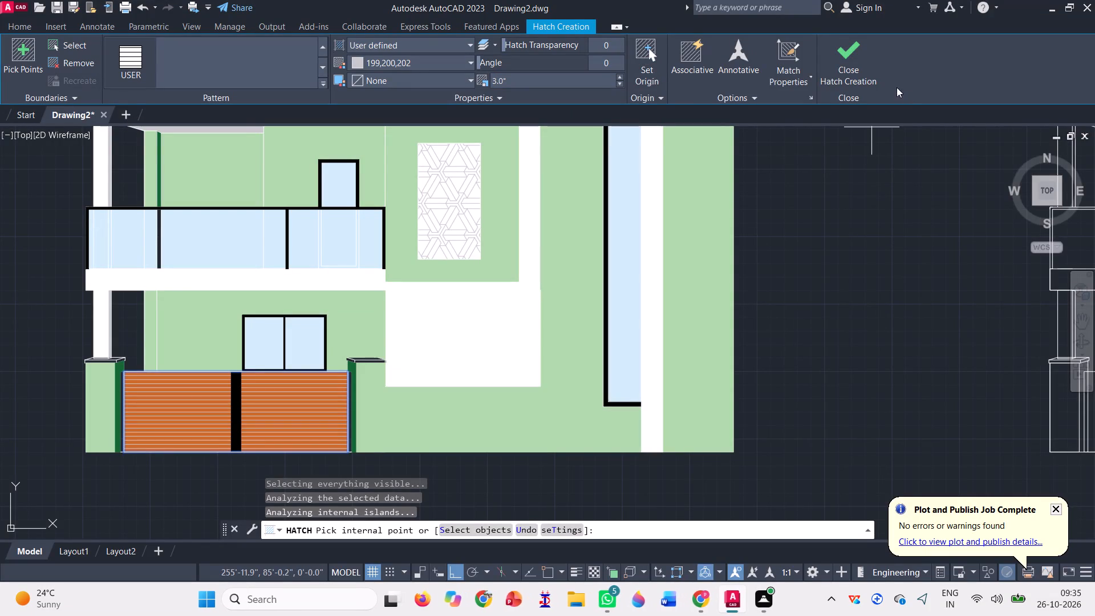
click(848, 64)
Copy the whole black outline elevation onto the coloured elevation, aligning the bottom corners at the far end of the tall wall.
scroll(189, 455, down, 2)
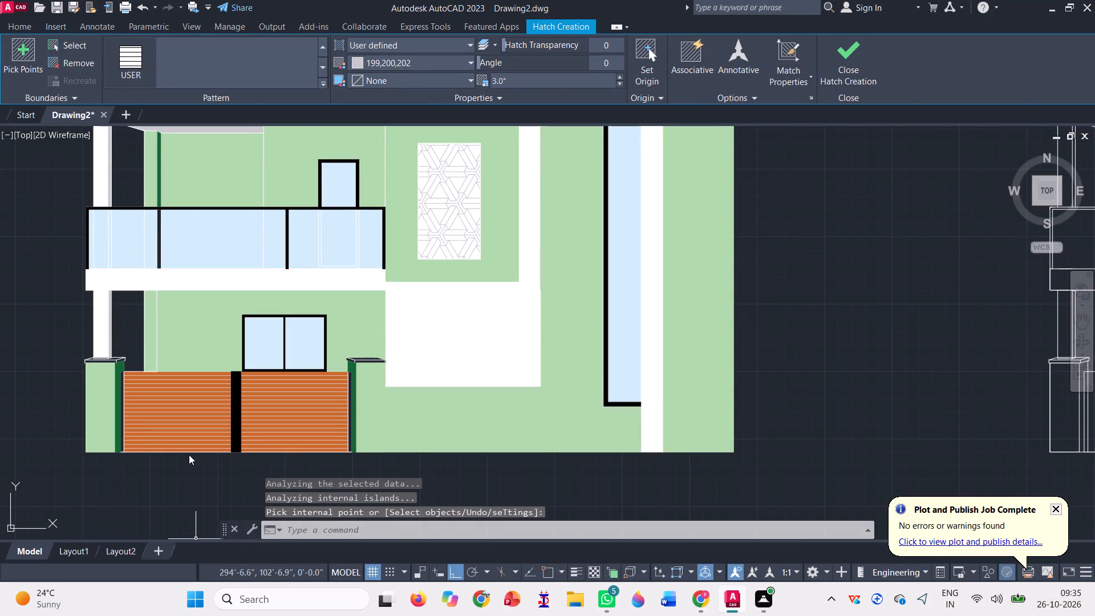
scroll(189, 455, down, 2)
scroll(120, 406, down, 1)
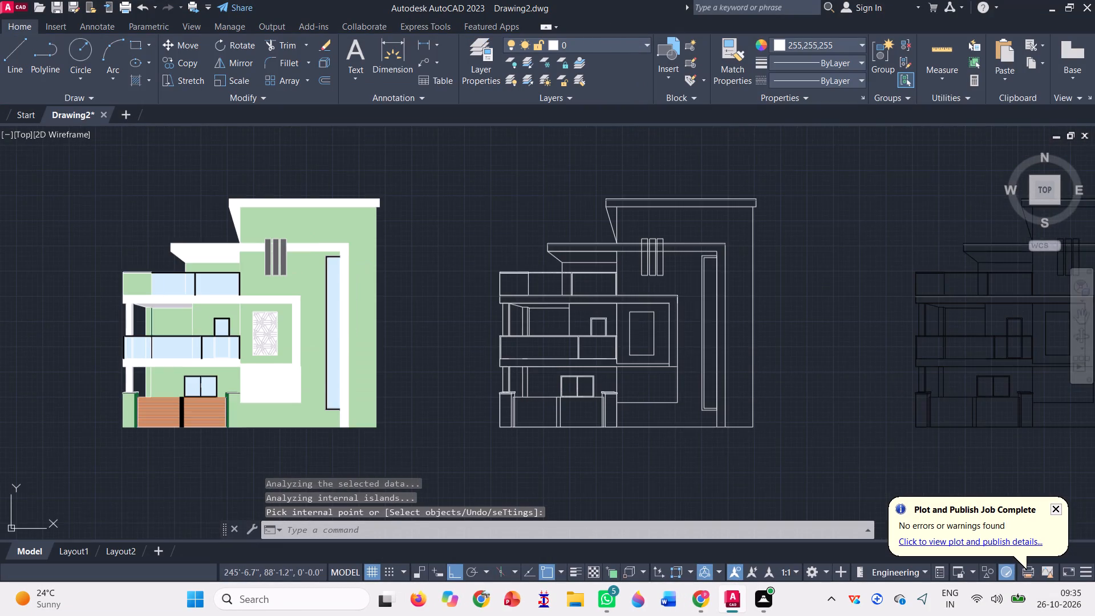
scroll(134, 317, down, 1)
click(853, 443)
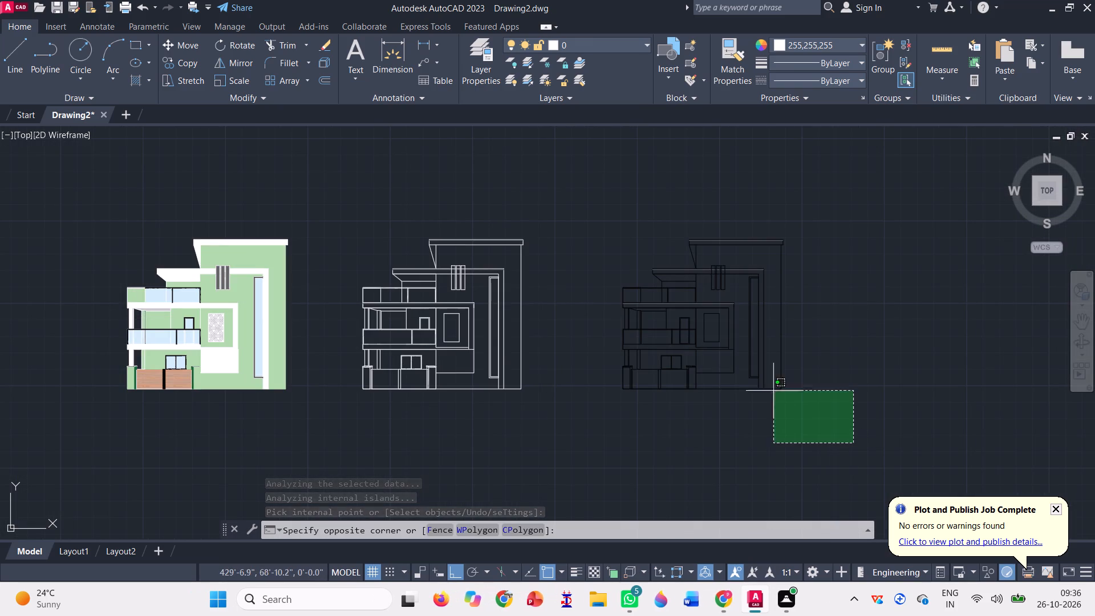
click(597, 187)
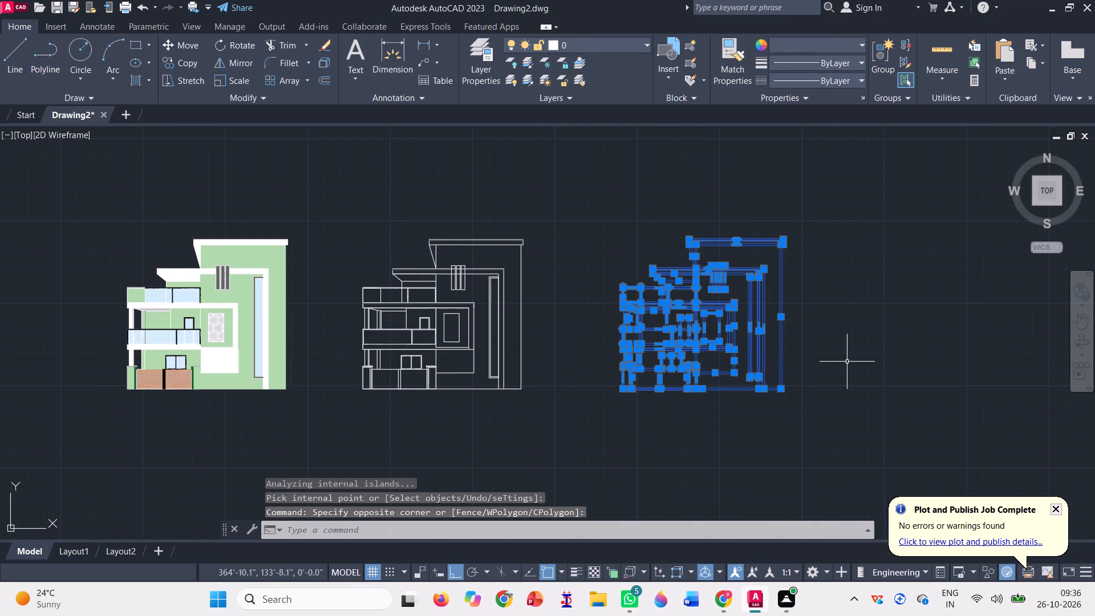
text(co)
key(space)
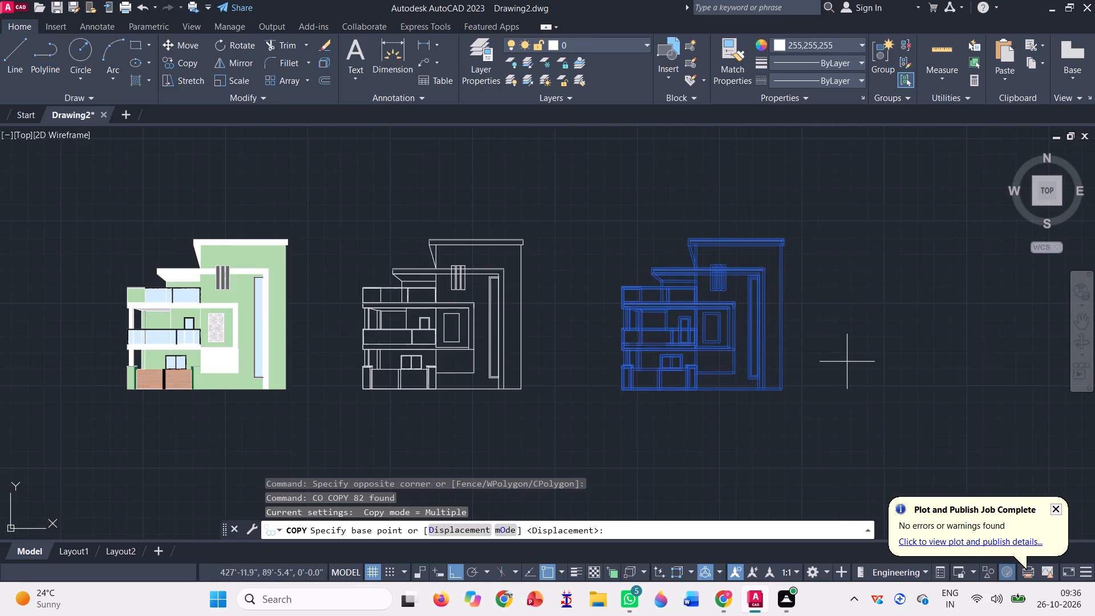
scroll(821, 376, up, 2)
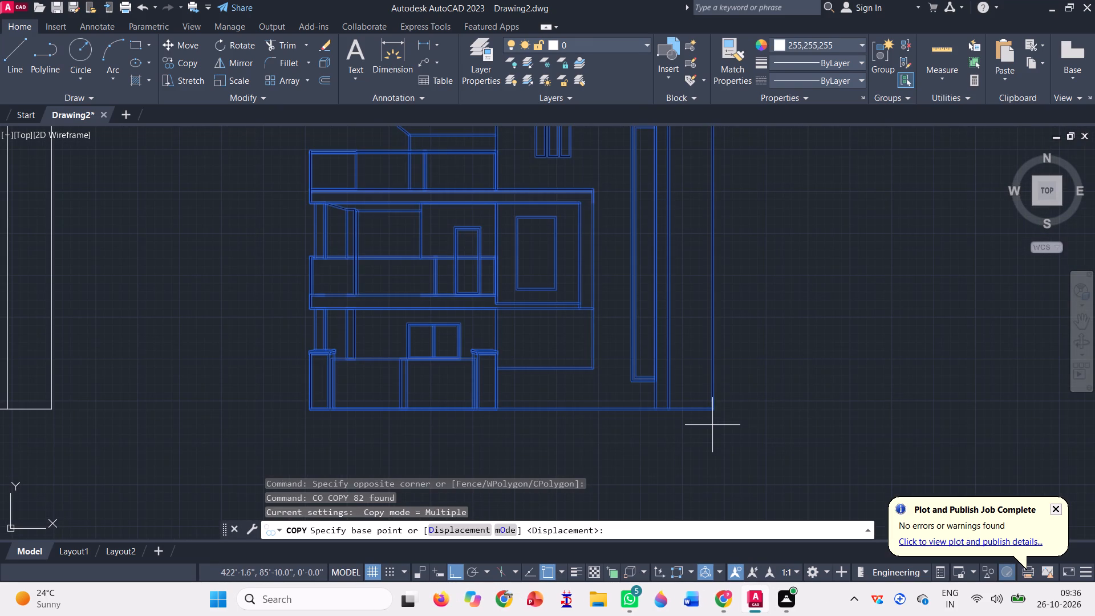
click(716, 410)
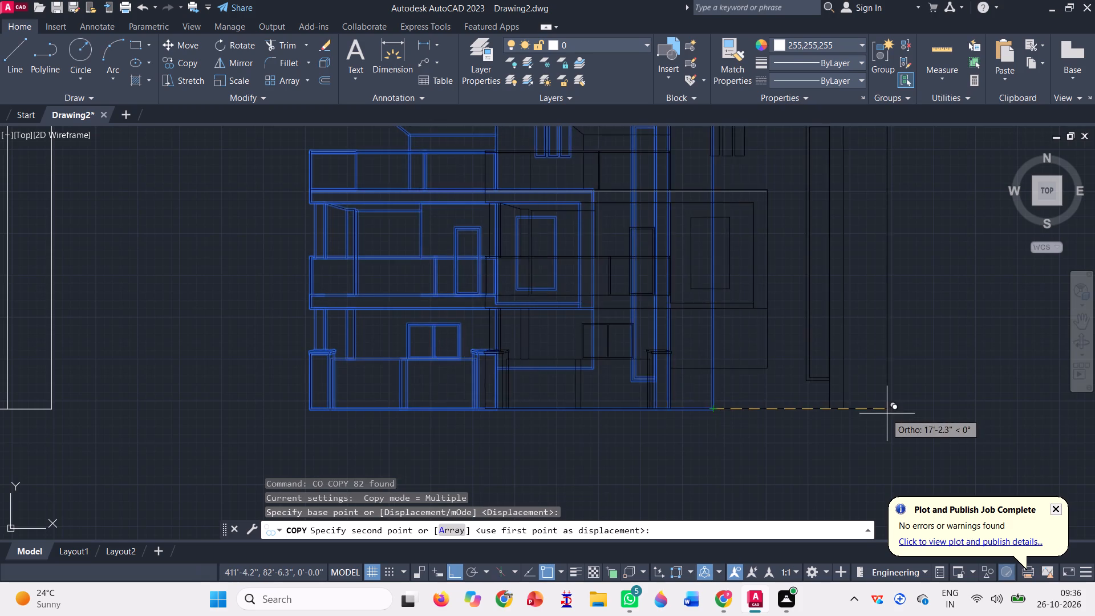
scroll(887, 414, down, 3)
scroll(537, 431, up, 3)
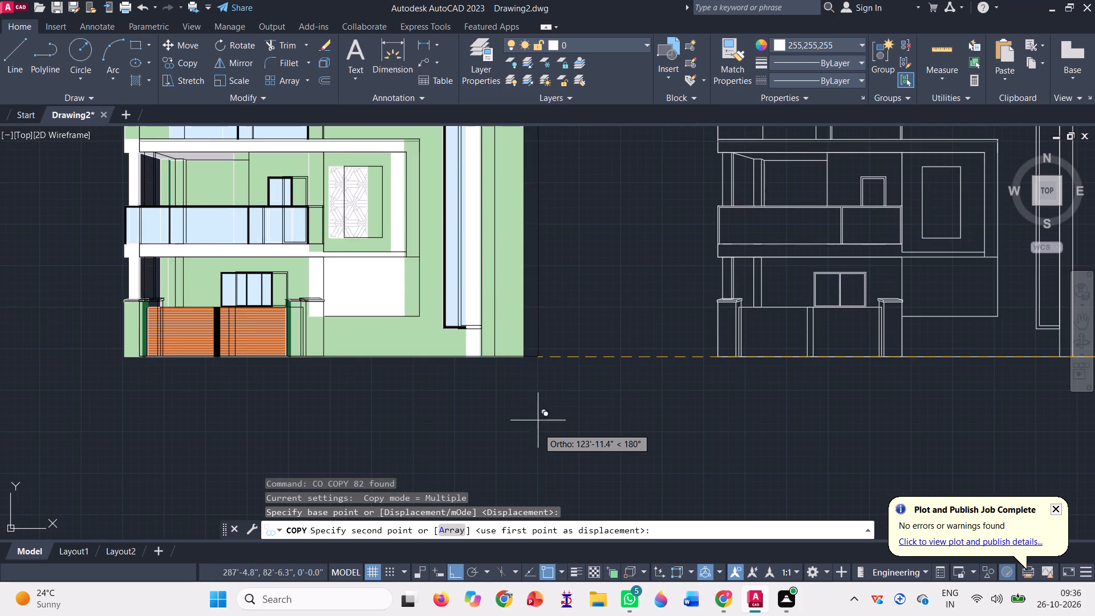
click(524, 358)
scroll(453, 439, down, 2)
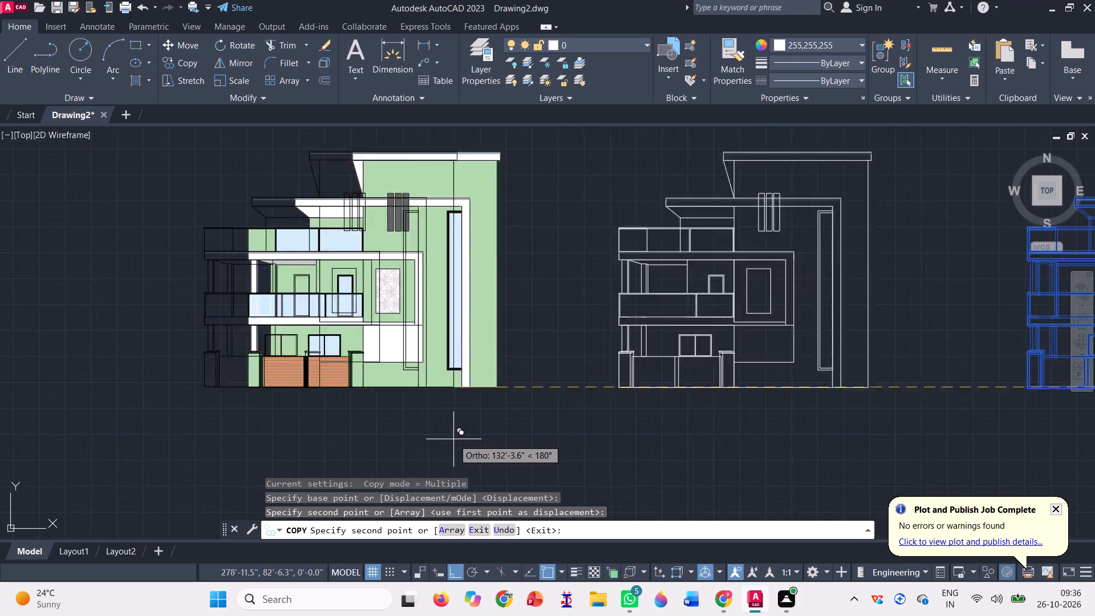
key(space)
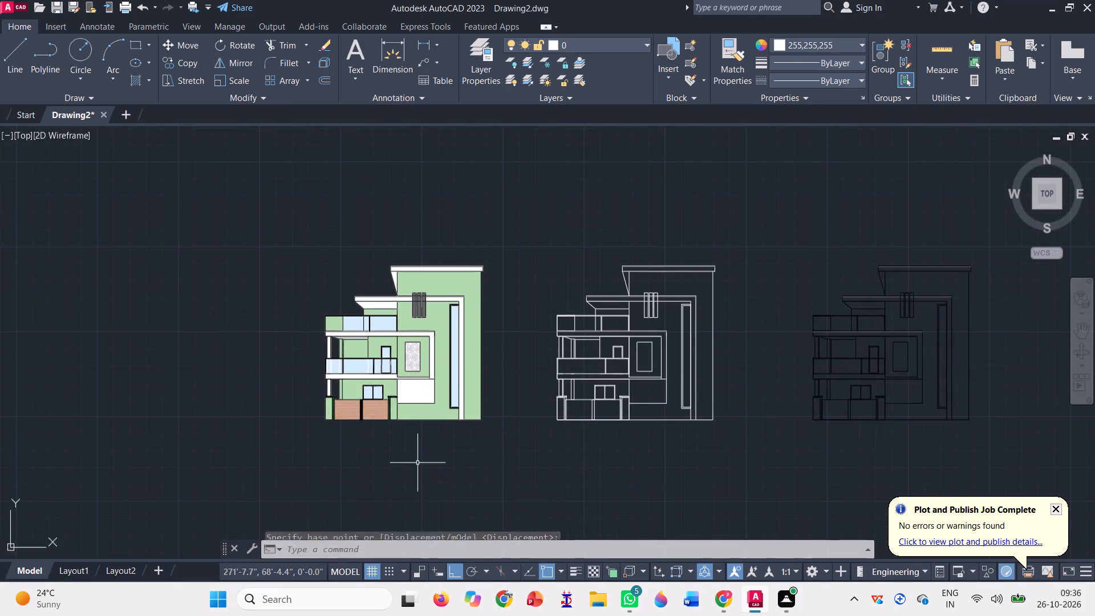
Trim the black roof-band lines crossing the three dark grey vertical bars of the coloured elevation.
scroll(380, 378, down, 1)
scroll(453, 341, up, 3)
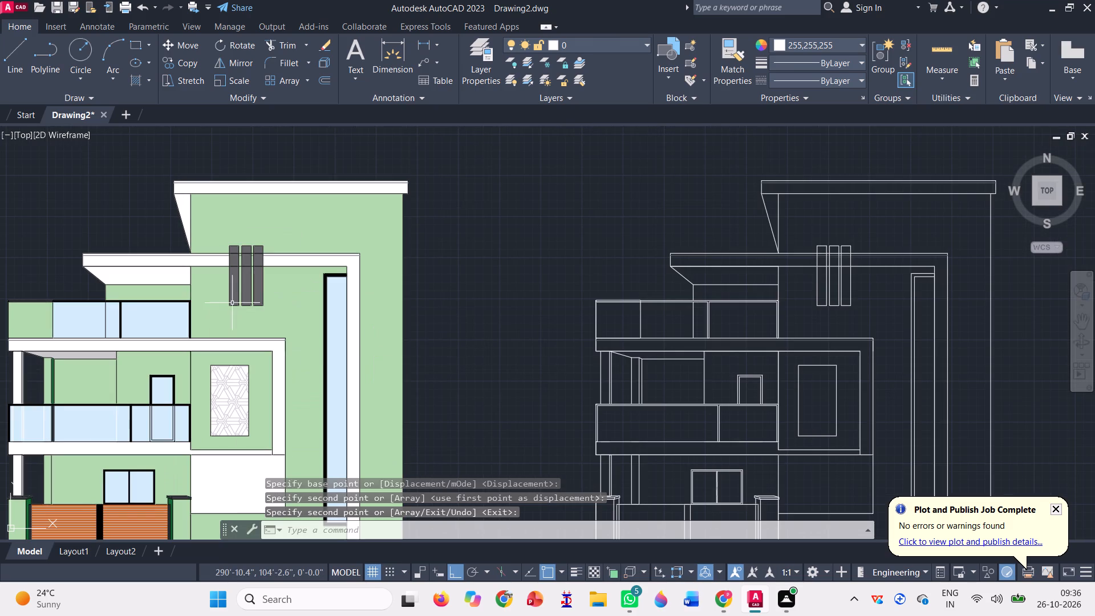
click(279, 40)
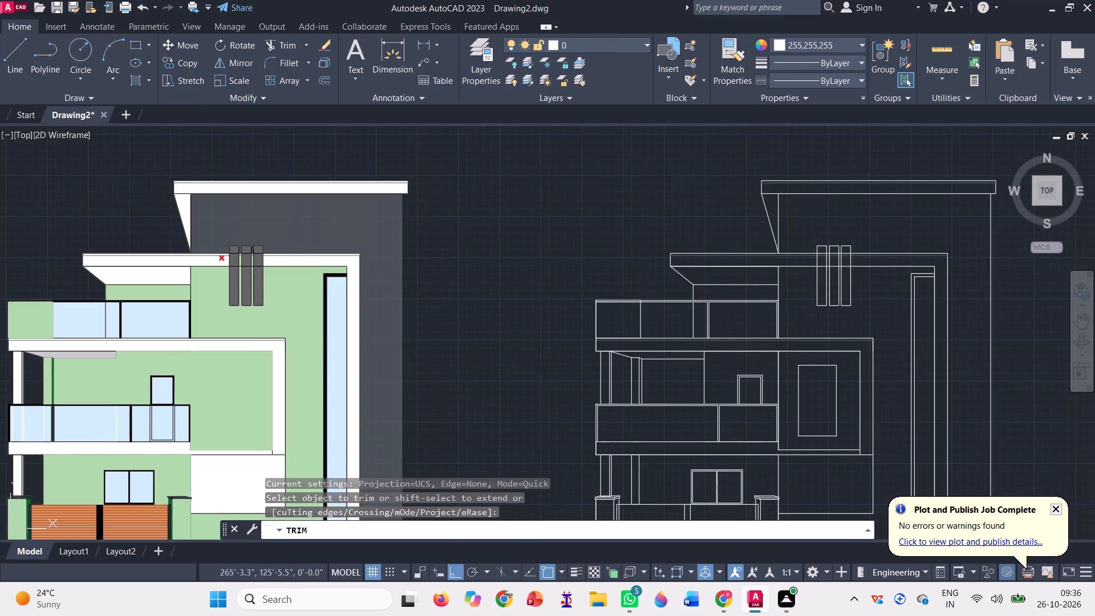
scroll(216, 264, up, 5)
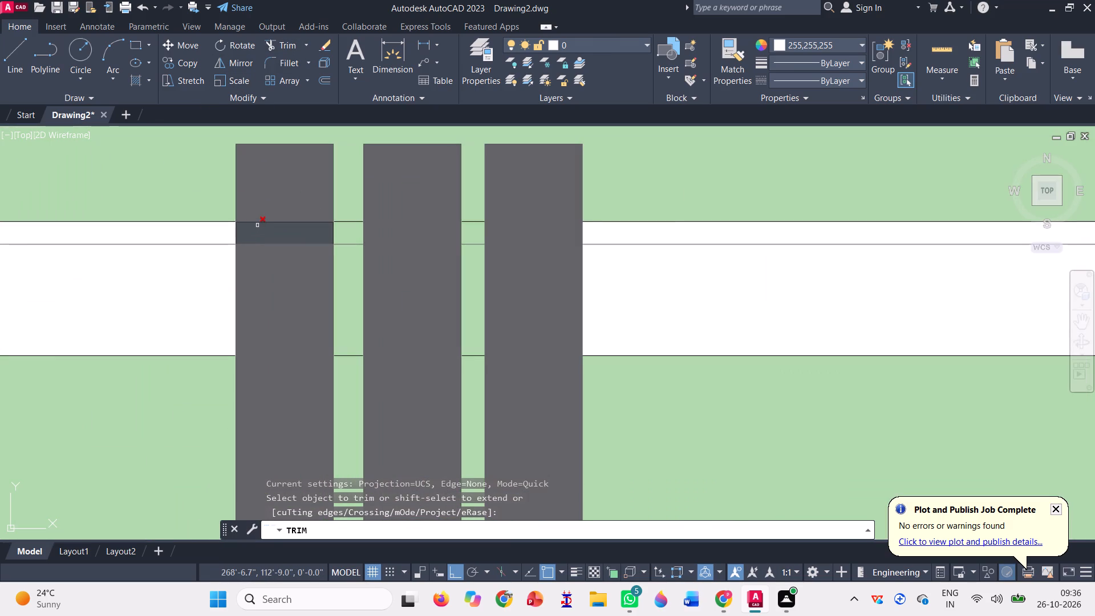
click(261, 222)
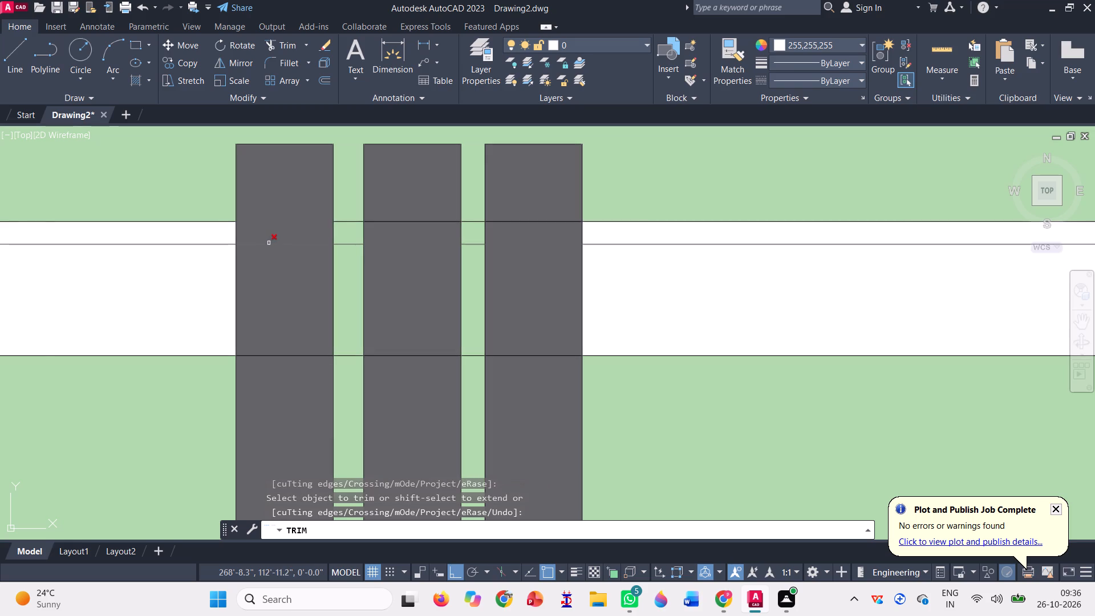
click(270, 244)
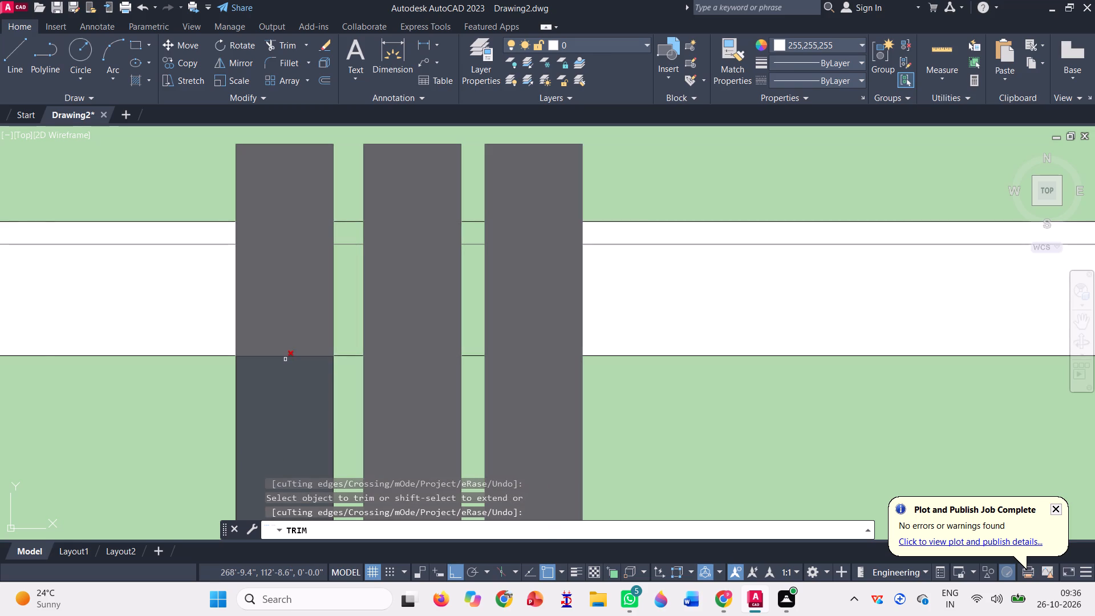
click(277, 355)
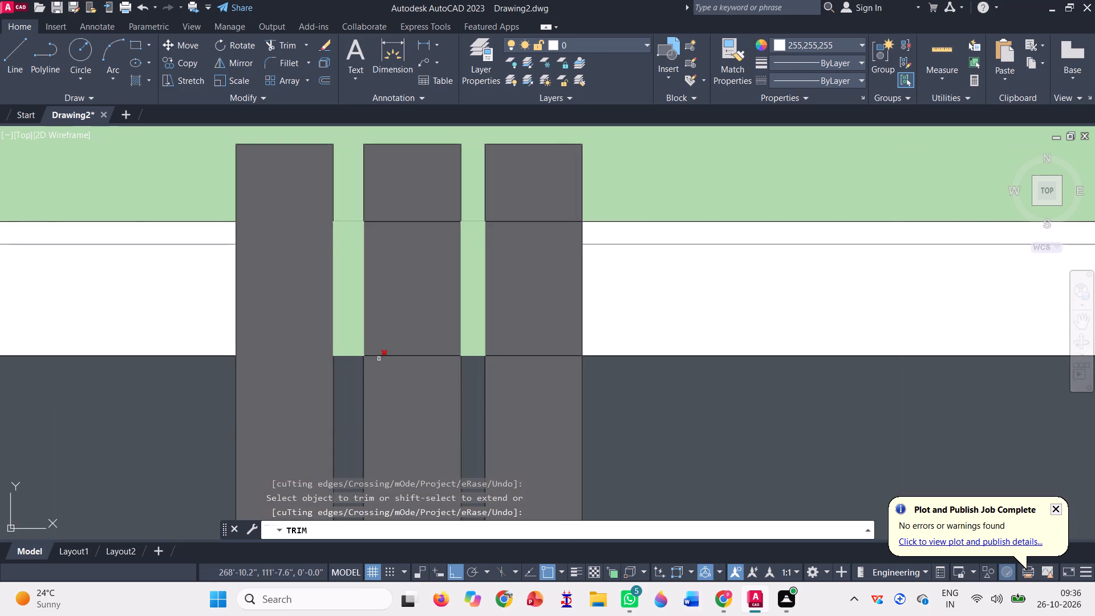
click(386, 354)
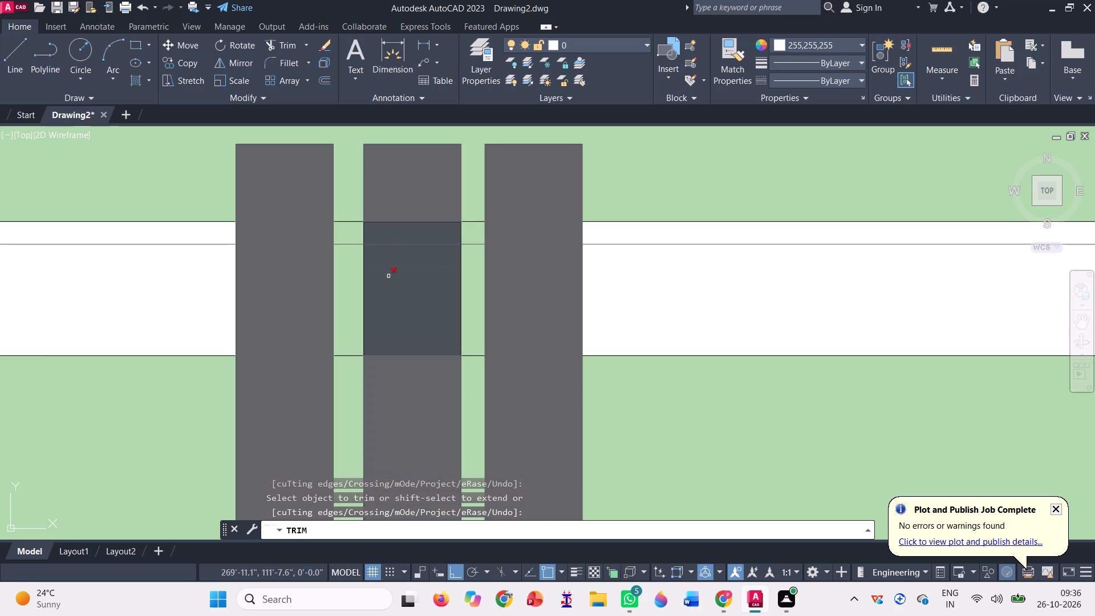
click(391, 246)
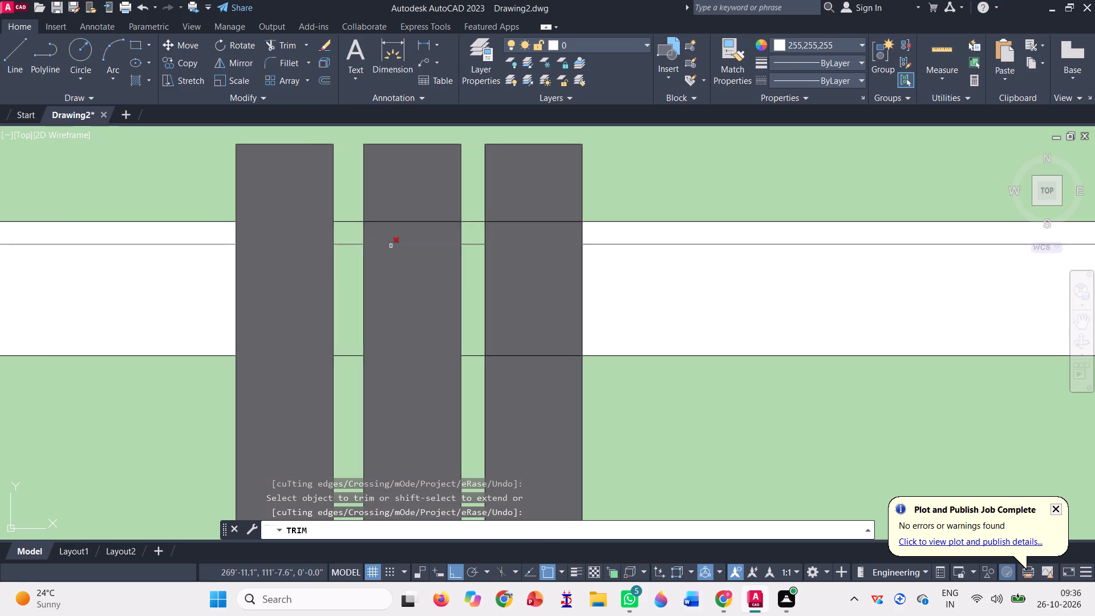
click(541, 220)
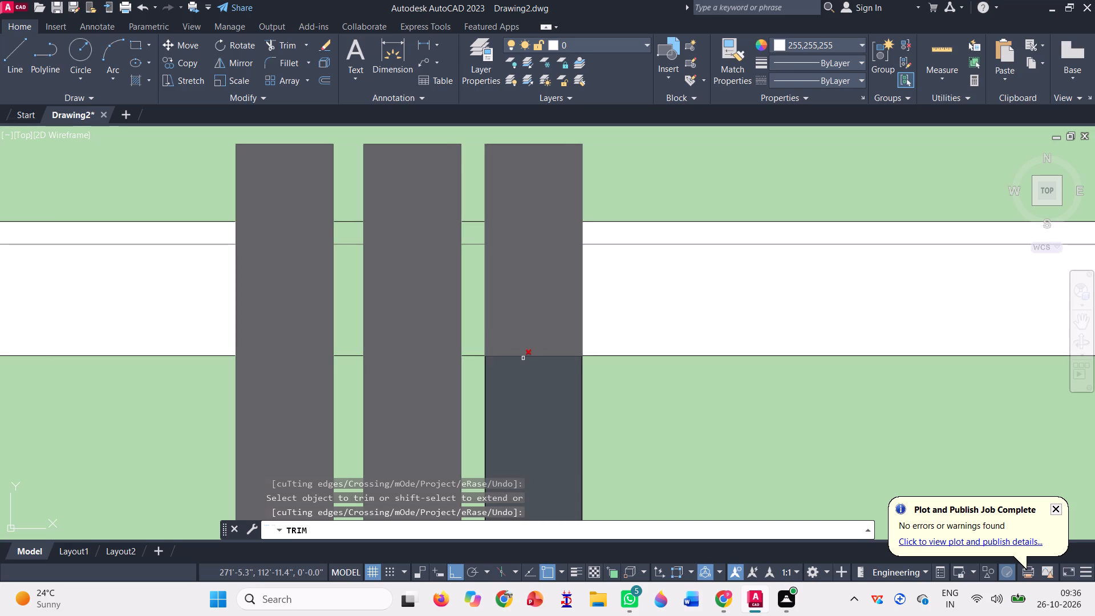
click(521, 356)
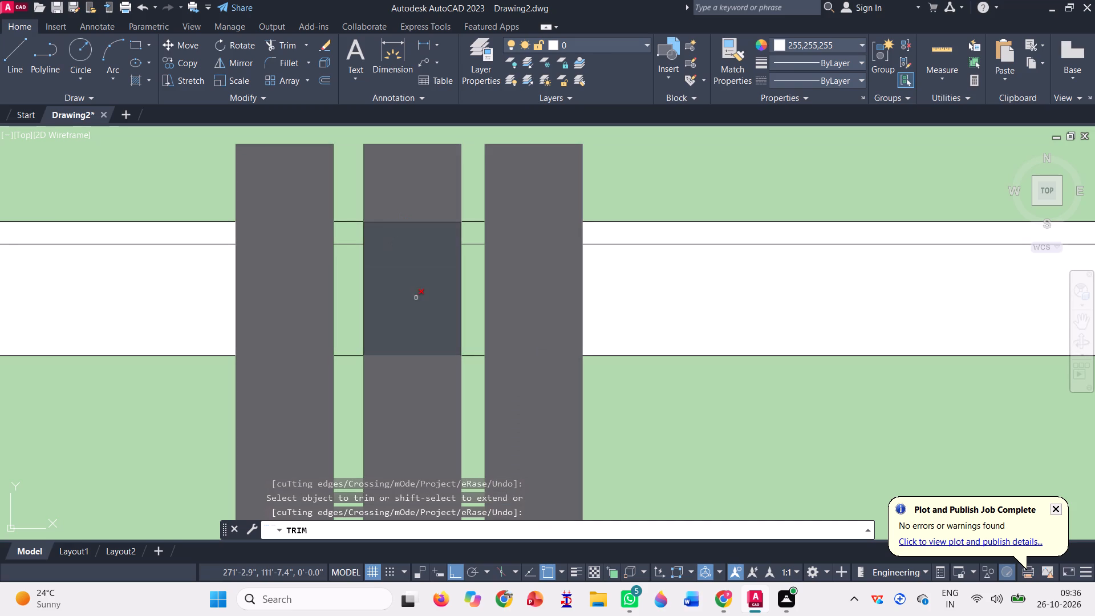
scroll(450, 233, down, 2)
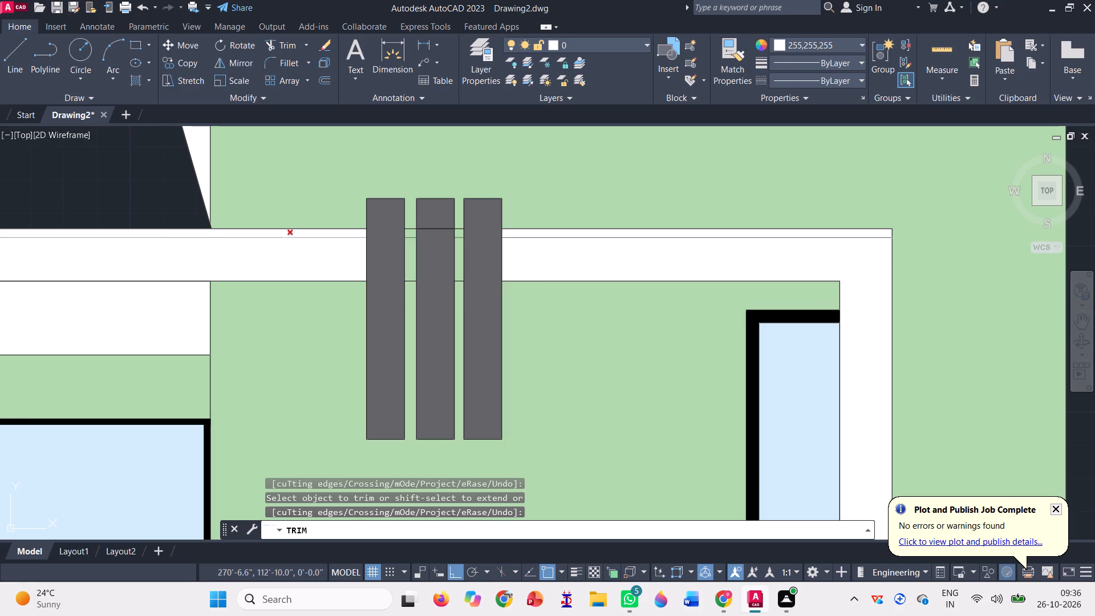
scroll(453, 227, up, 3)
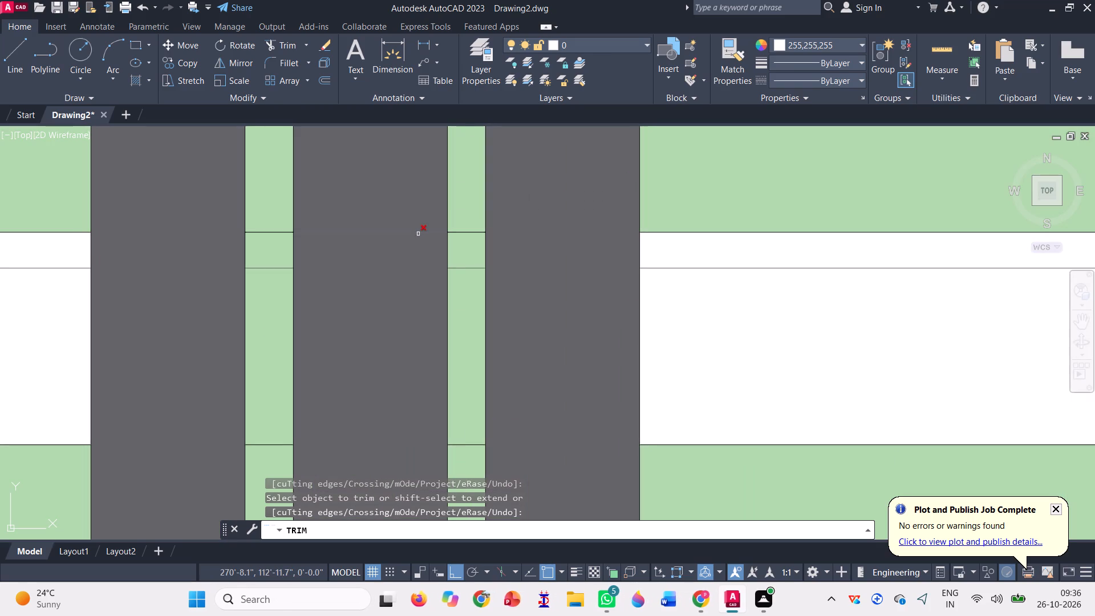
click(418, 234)
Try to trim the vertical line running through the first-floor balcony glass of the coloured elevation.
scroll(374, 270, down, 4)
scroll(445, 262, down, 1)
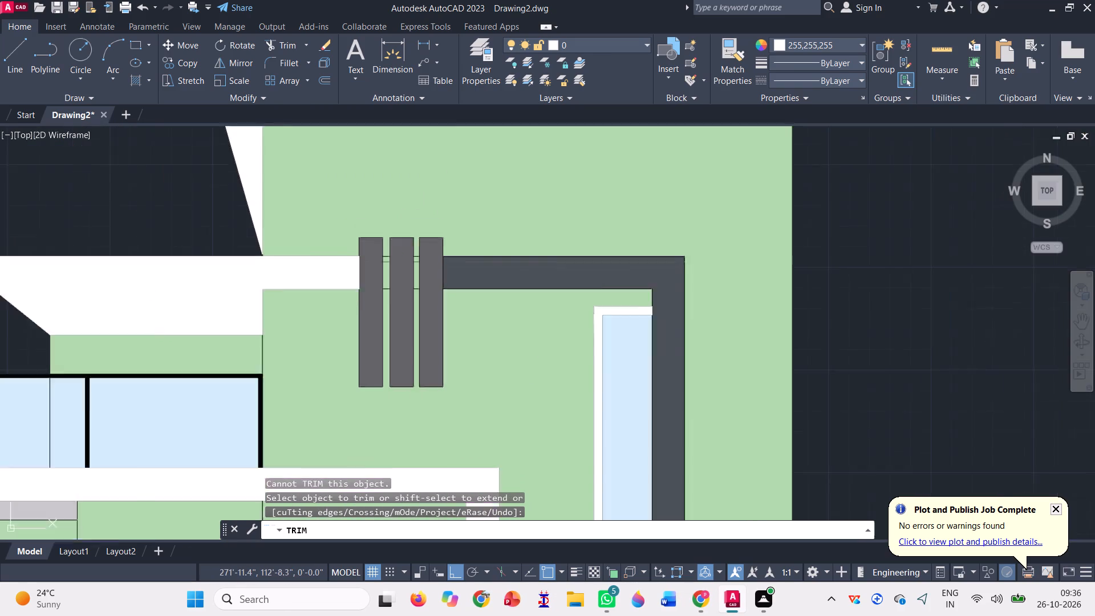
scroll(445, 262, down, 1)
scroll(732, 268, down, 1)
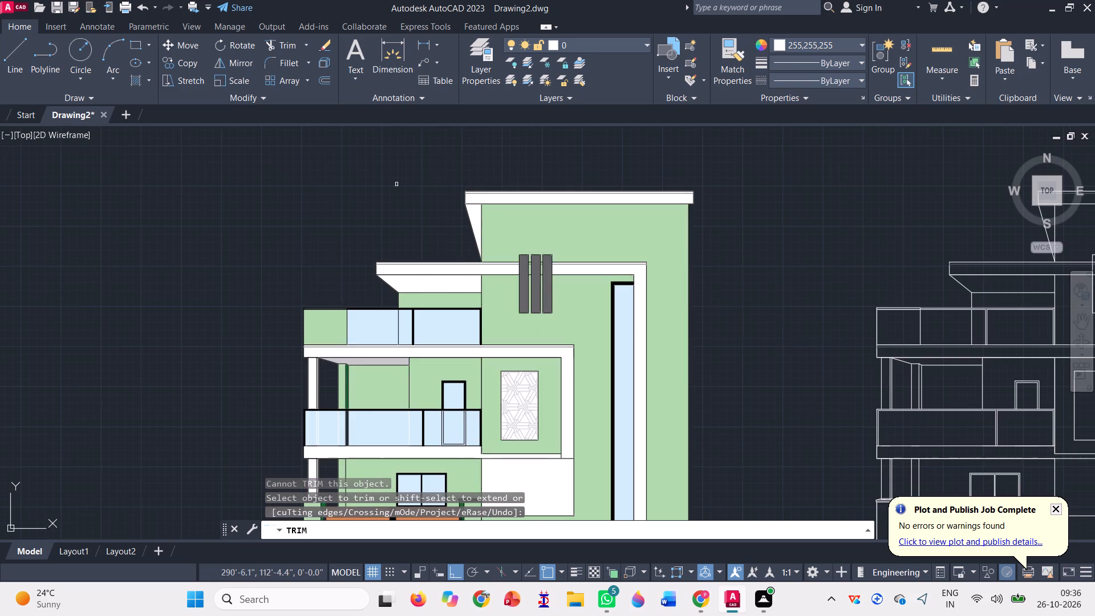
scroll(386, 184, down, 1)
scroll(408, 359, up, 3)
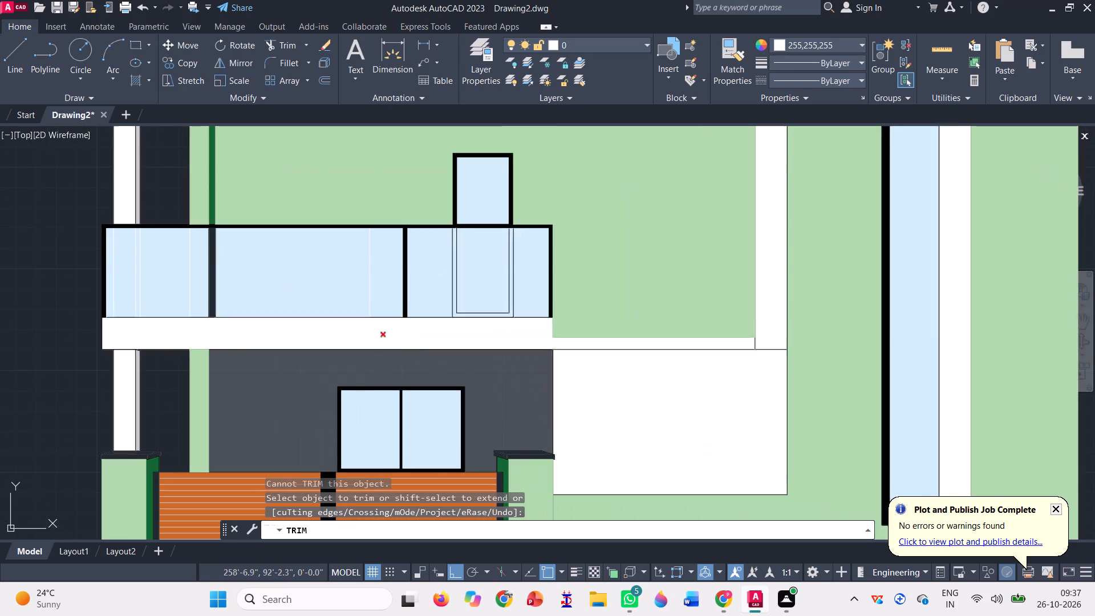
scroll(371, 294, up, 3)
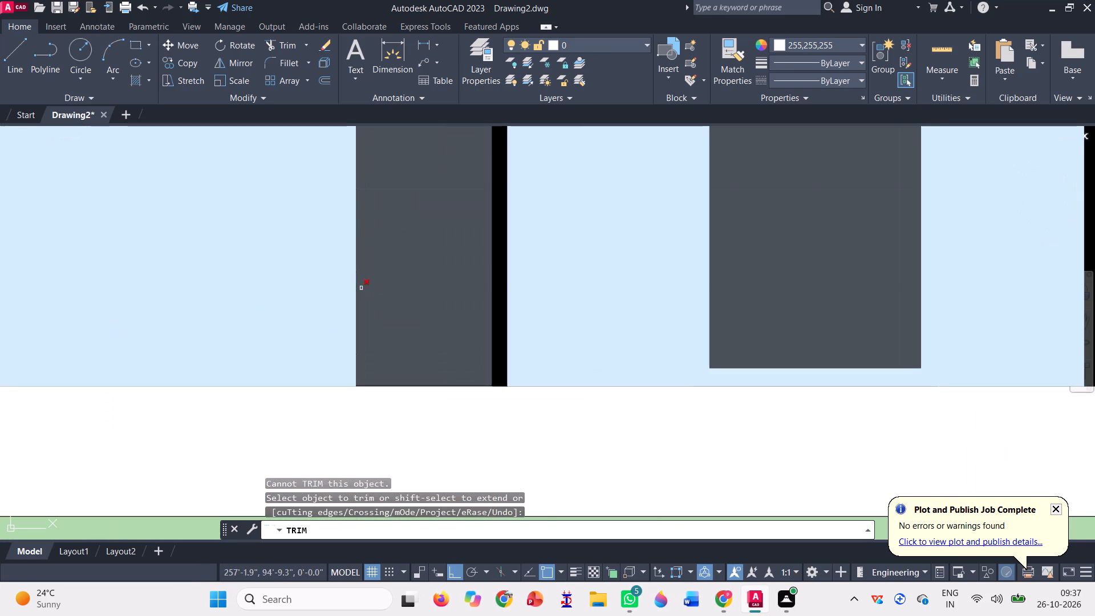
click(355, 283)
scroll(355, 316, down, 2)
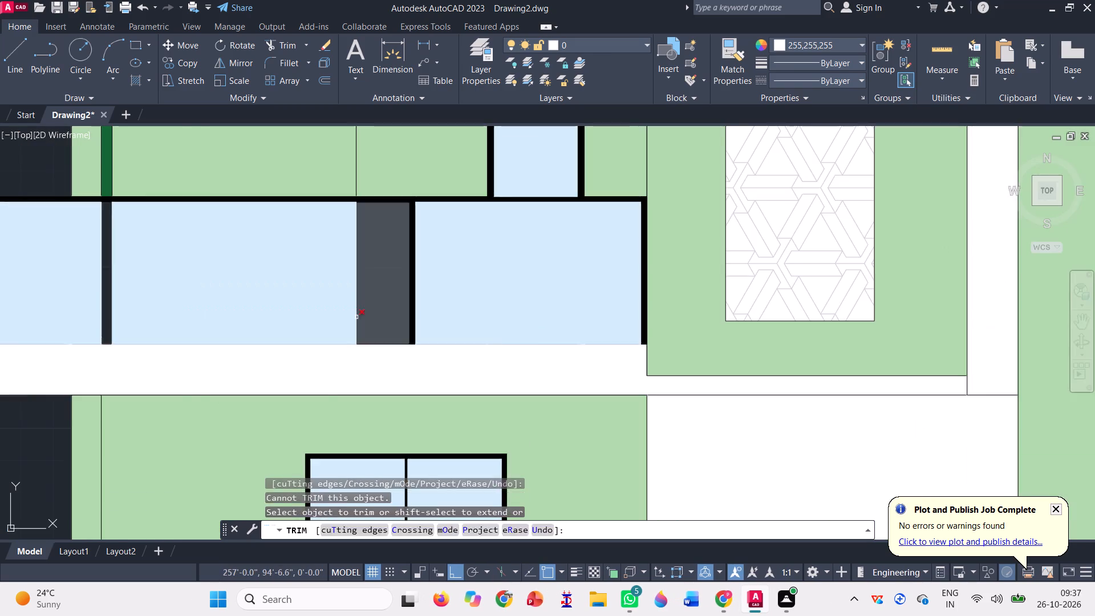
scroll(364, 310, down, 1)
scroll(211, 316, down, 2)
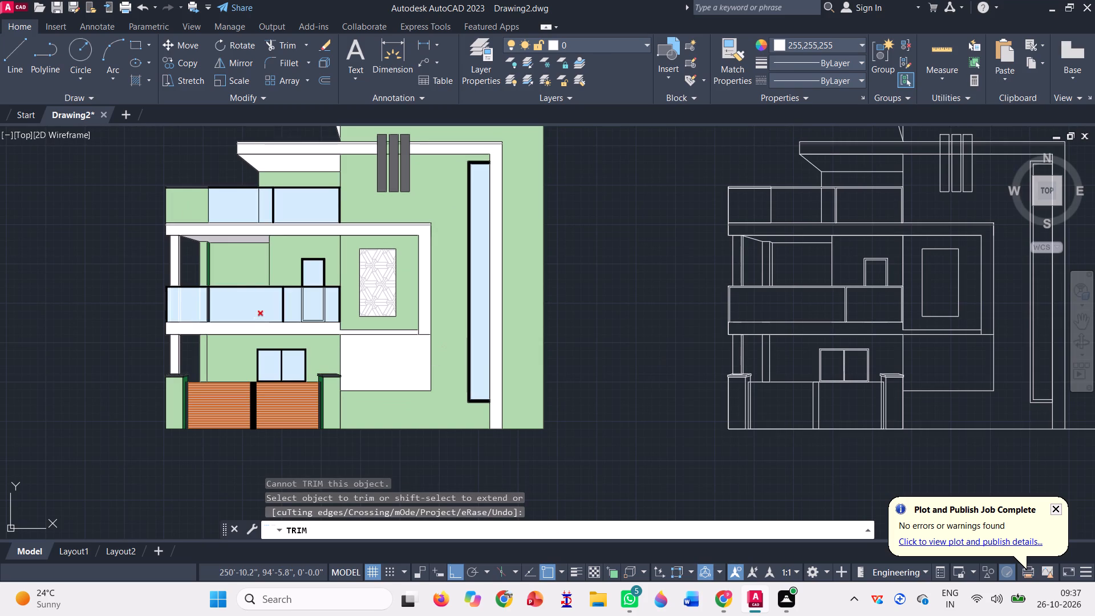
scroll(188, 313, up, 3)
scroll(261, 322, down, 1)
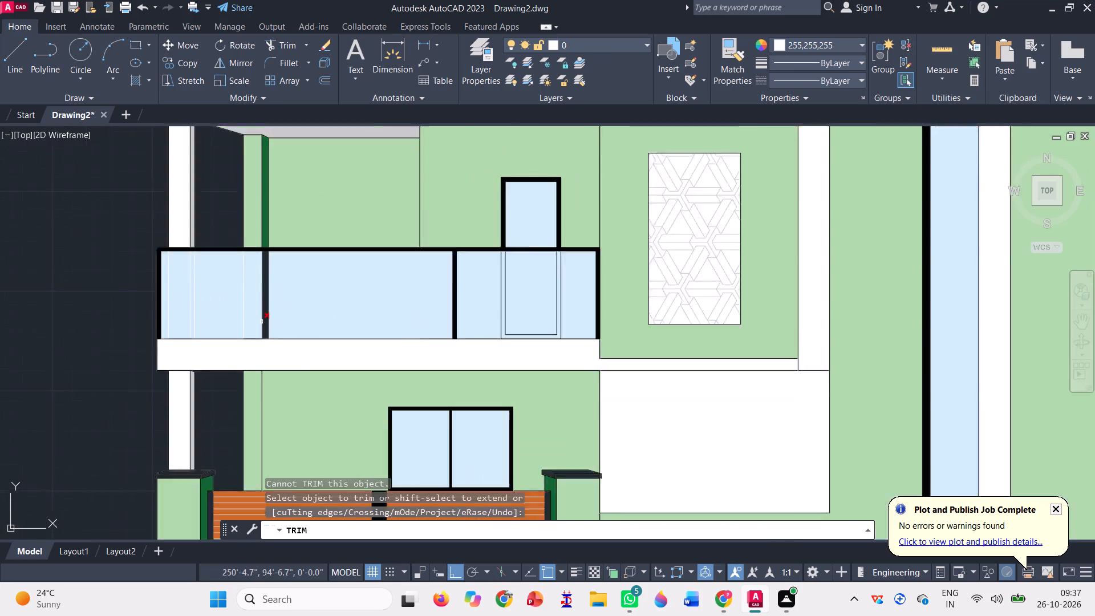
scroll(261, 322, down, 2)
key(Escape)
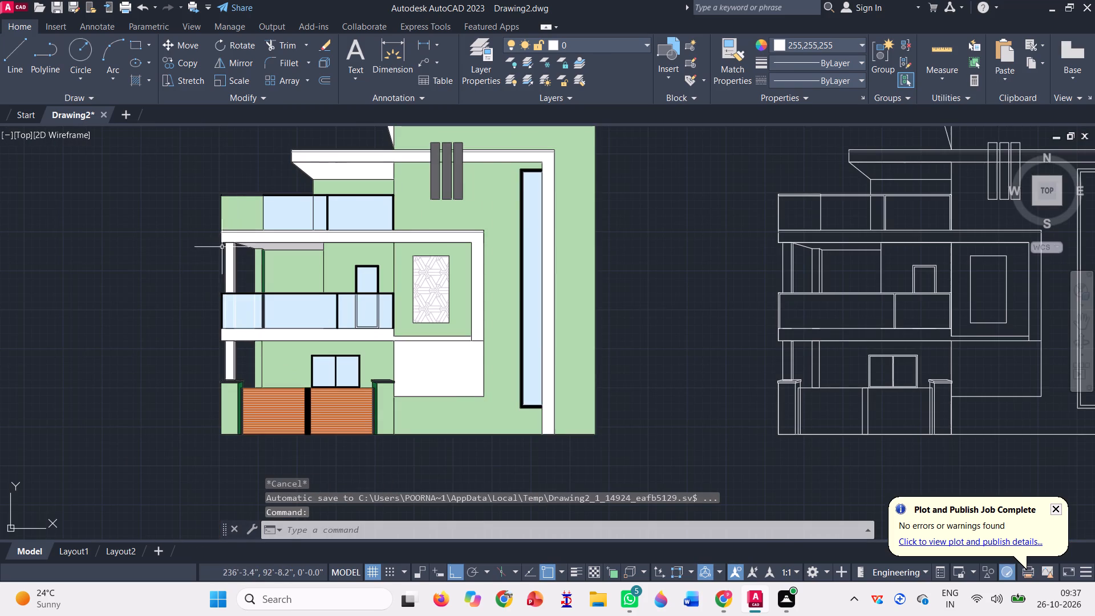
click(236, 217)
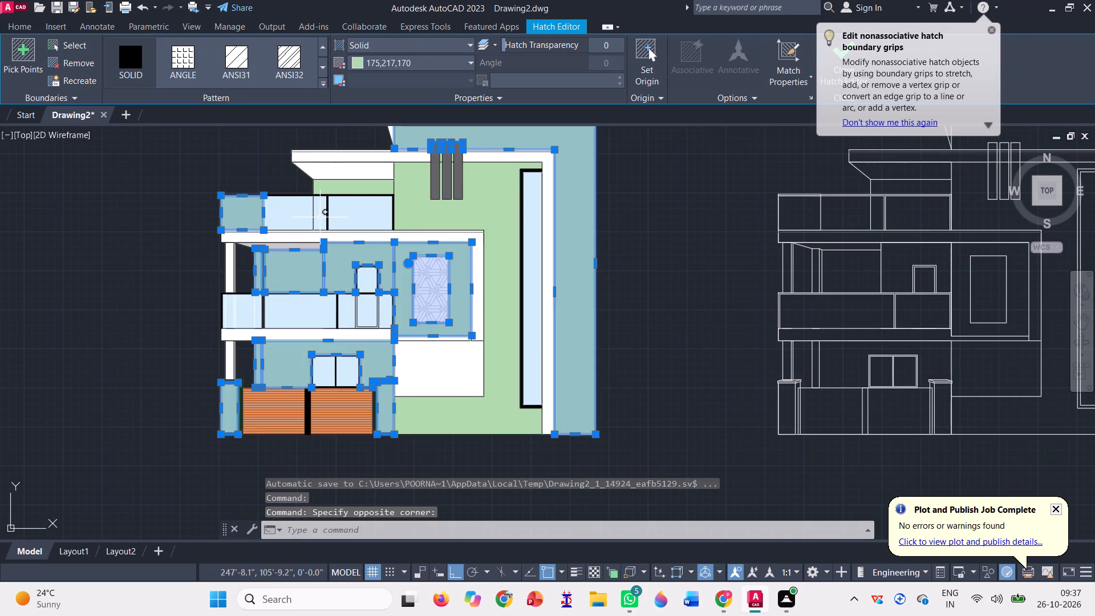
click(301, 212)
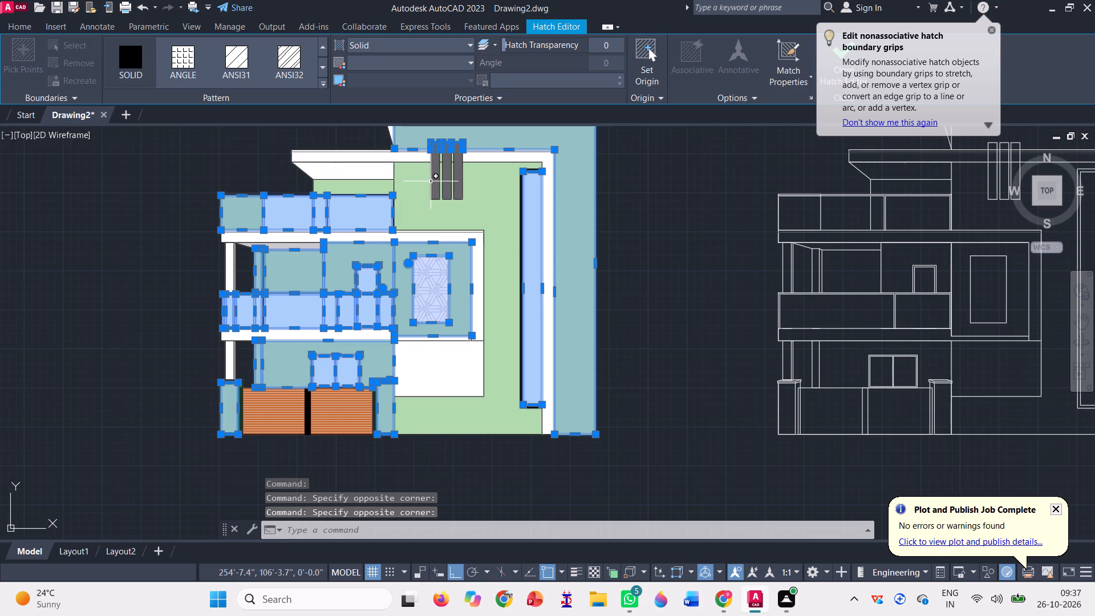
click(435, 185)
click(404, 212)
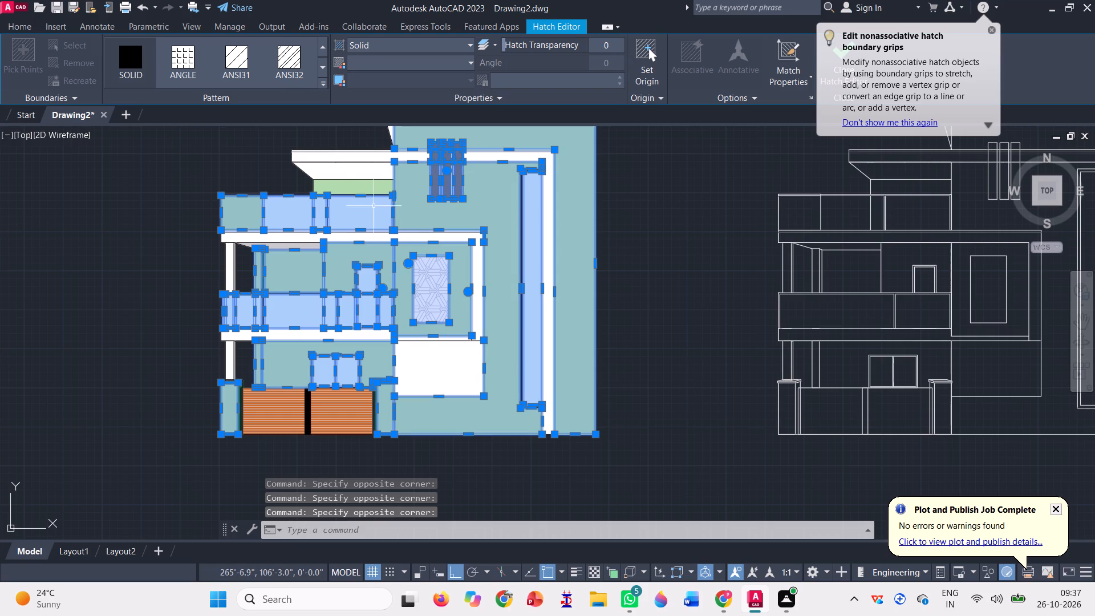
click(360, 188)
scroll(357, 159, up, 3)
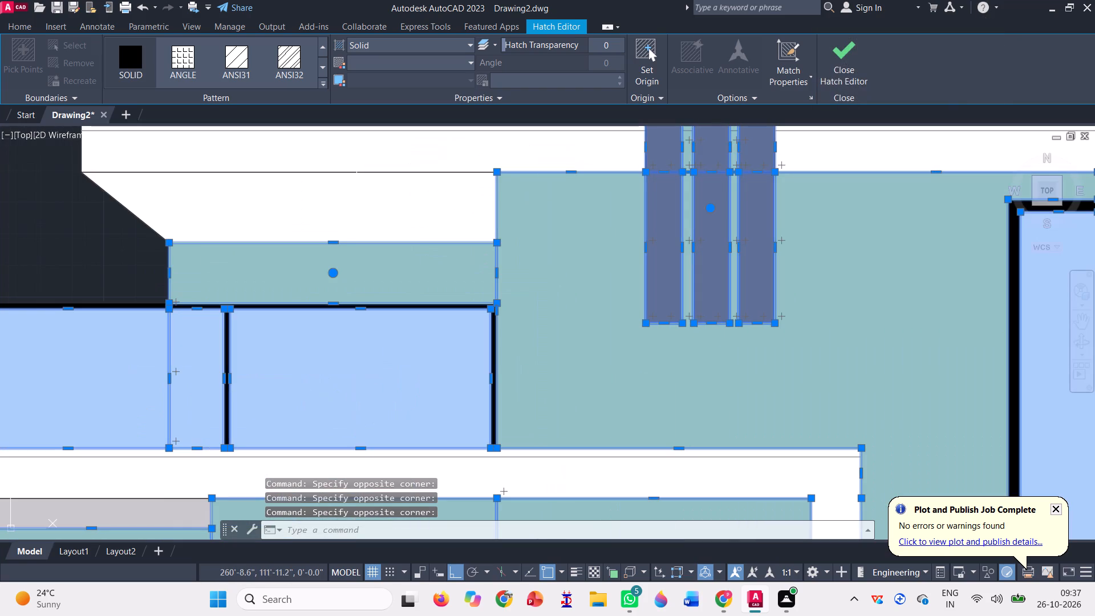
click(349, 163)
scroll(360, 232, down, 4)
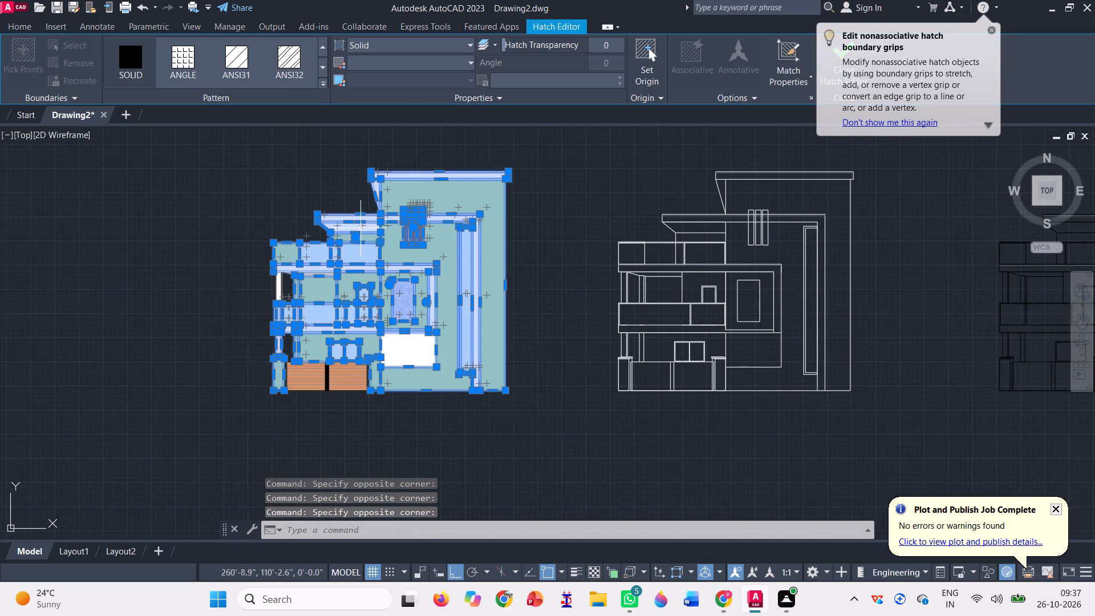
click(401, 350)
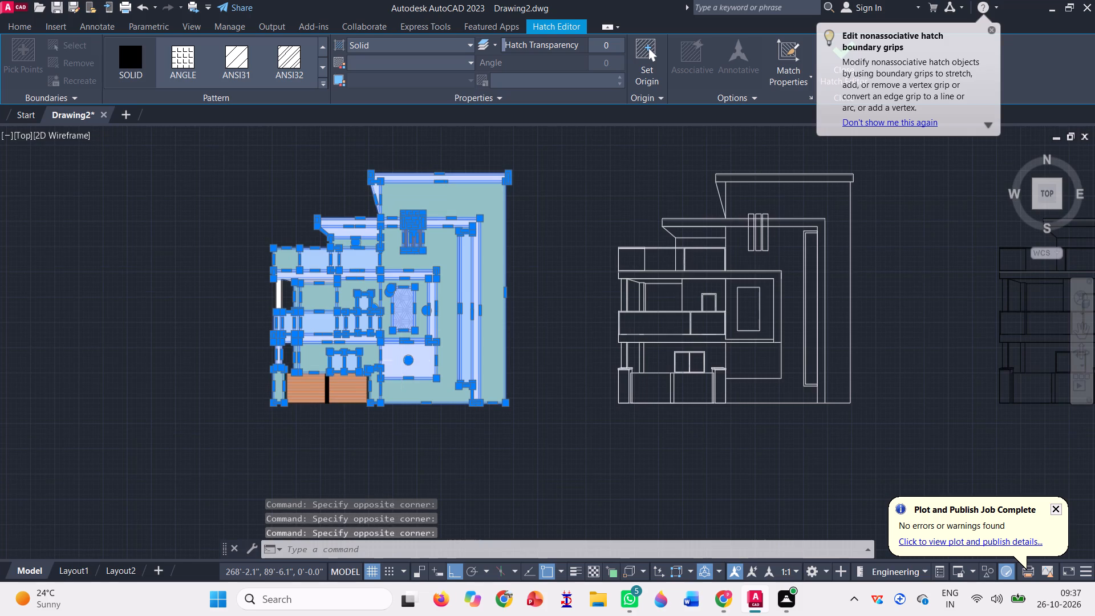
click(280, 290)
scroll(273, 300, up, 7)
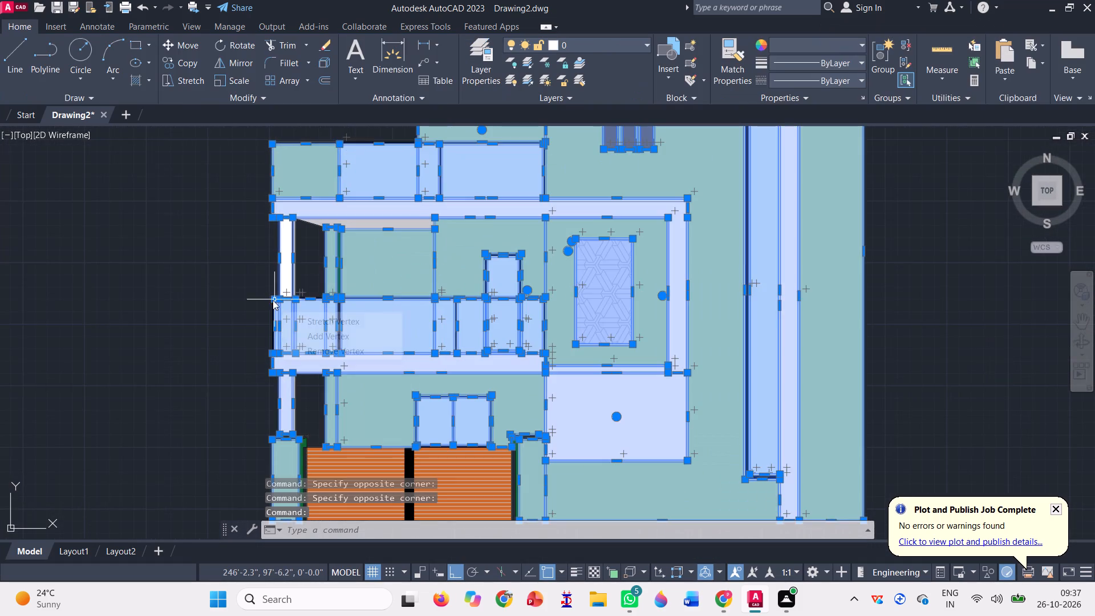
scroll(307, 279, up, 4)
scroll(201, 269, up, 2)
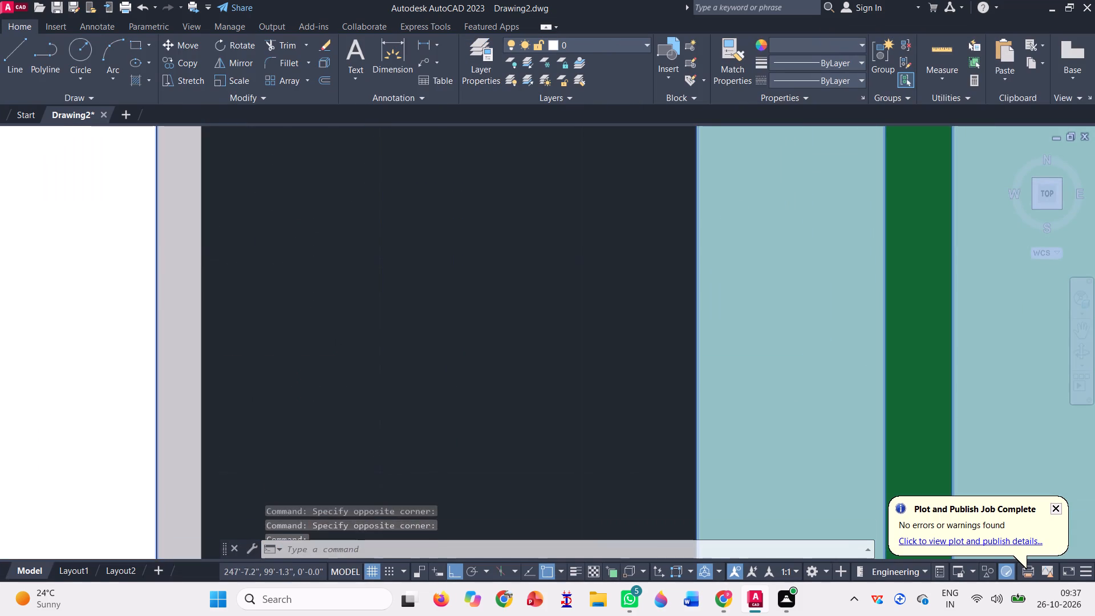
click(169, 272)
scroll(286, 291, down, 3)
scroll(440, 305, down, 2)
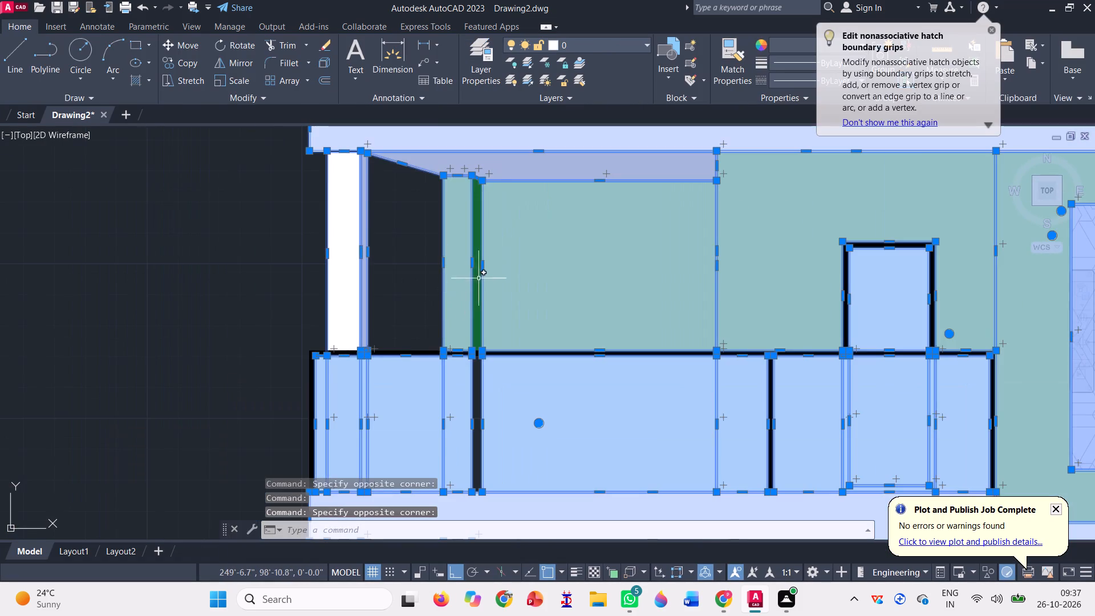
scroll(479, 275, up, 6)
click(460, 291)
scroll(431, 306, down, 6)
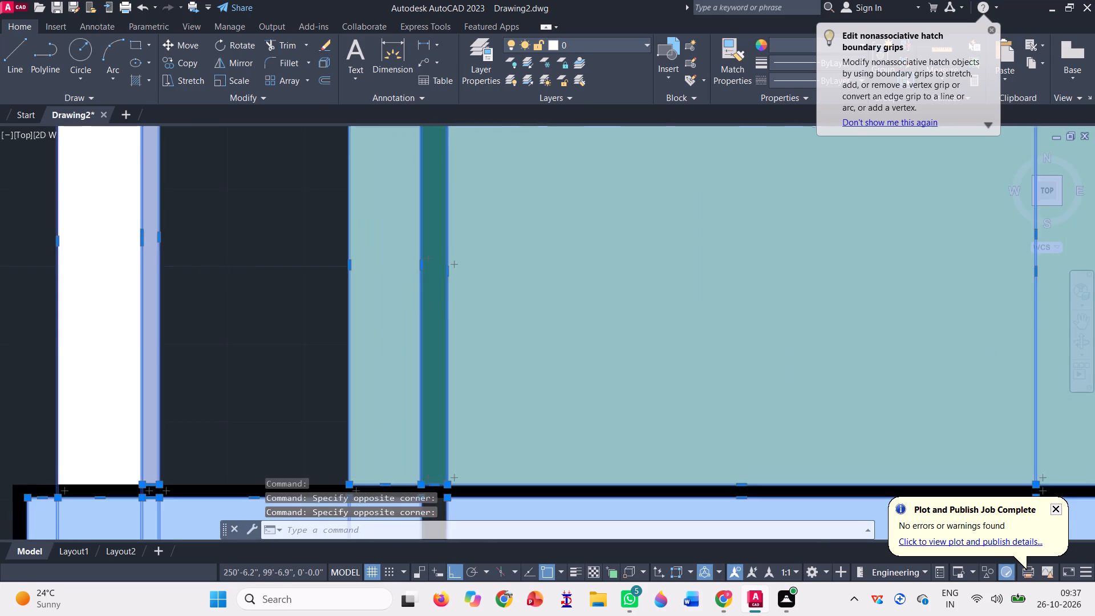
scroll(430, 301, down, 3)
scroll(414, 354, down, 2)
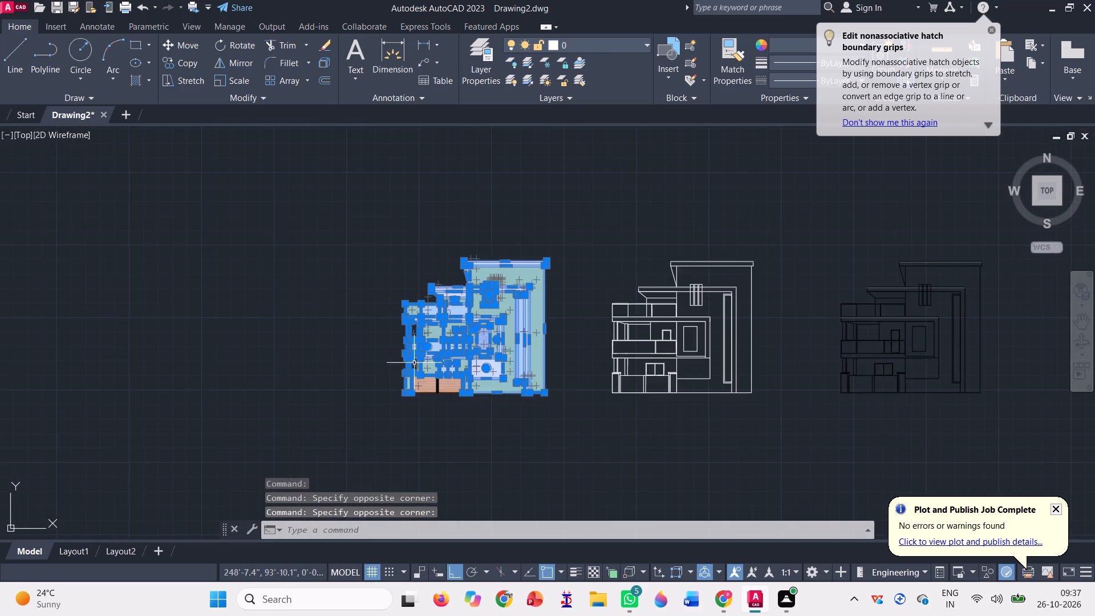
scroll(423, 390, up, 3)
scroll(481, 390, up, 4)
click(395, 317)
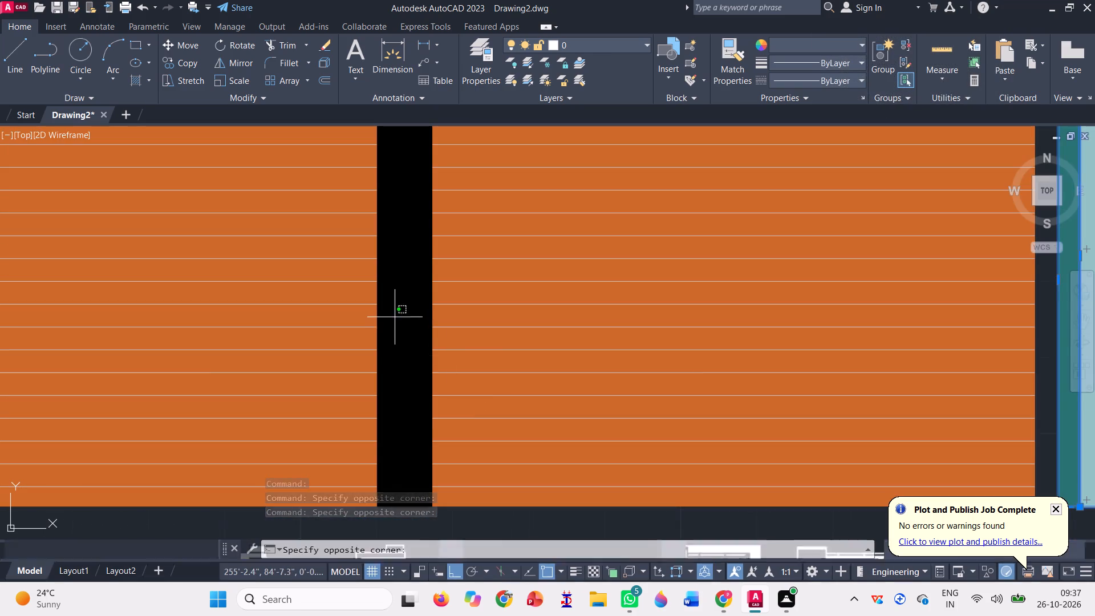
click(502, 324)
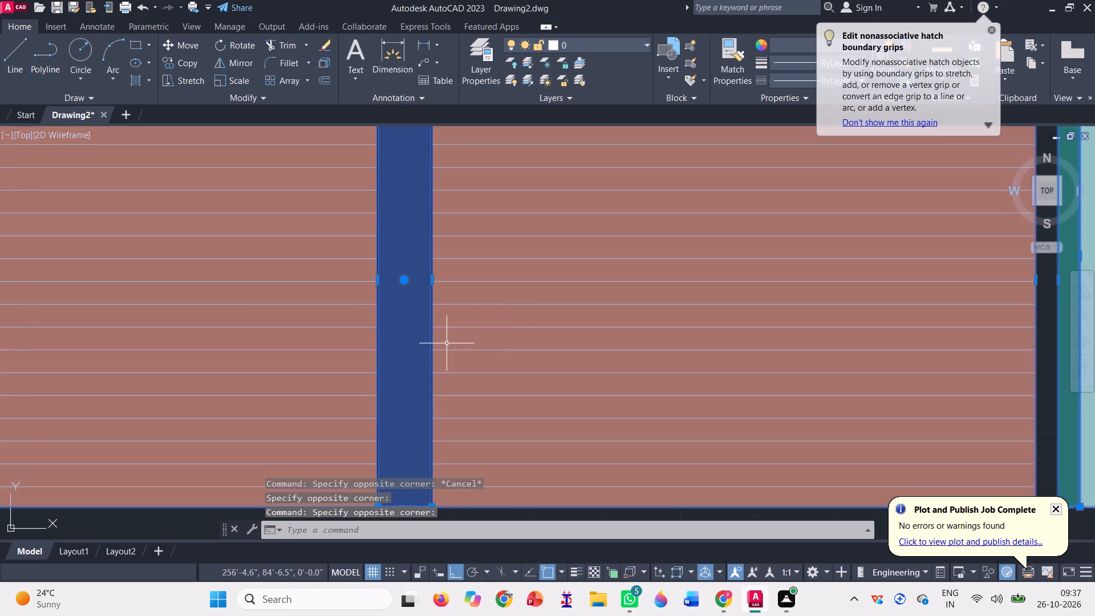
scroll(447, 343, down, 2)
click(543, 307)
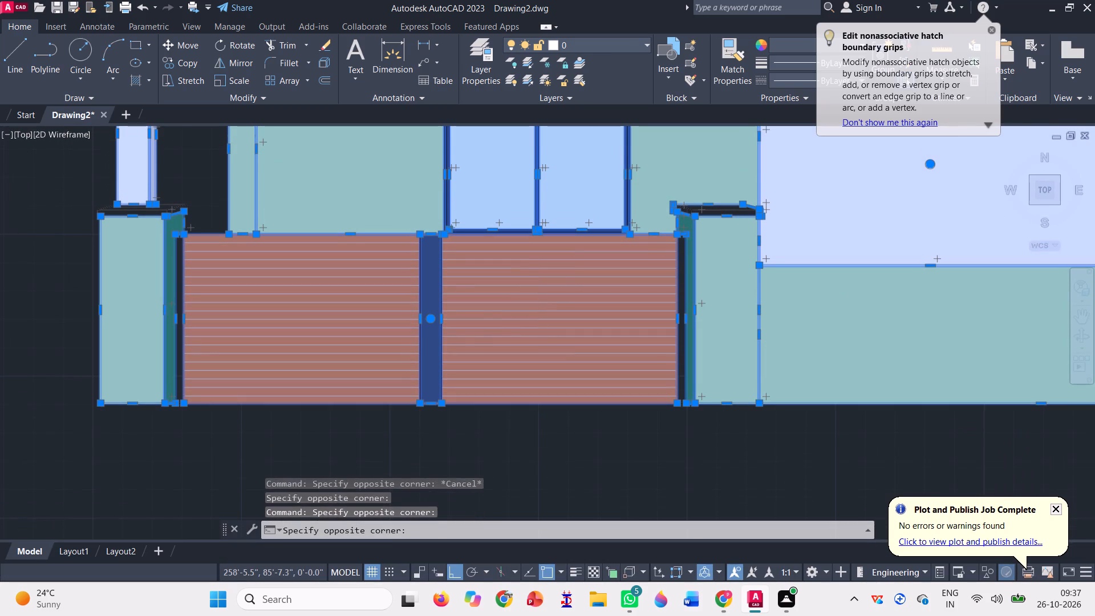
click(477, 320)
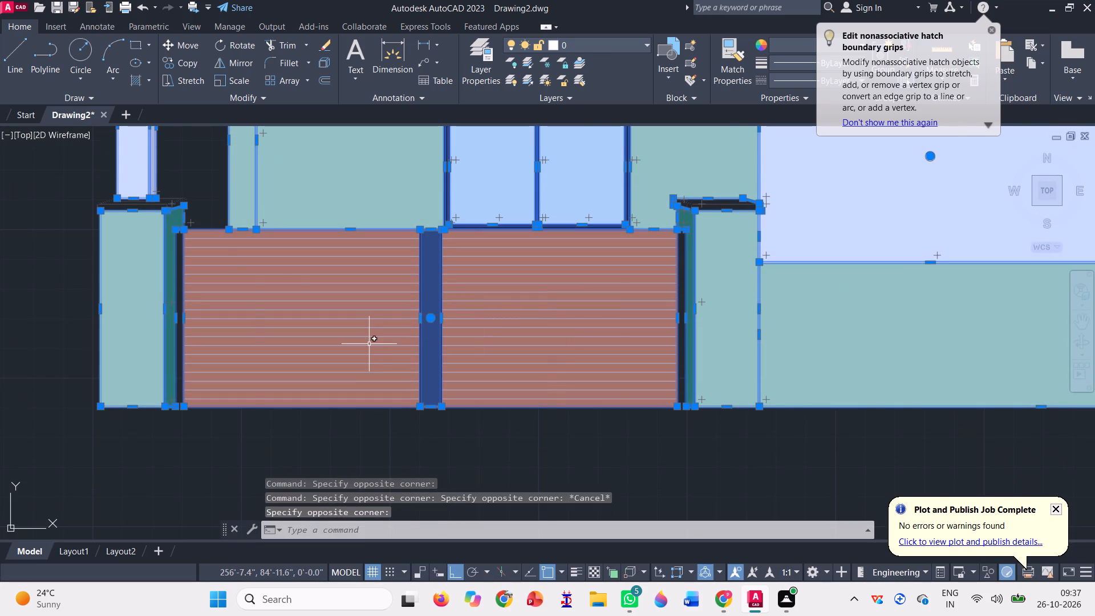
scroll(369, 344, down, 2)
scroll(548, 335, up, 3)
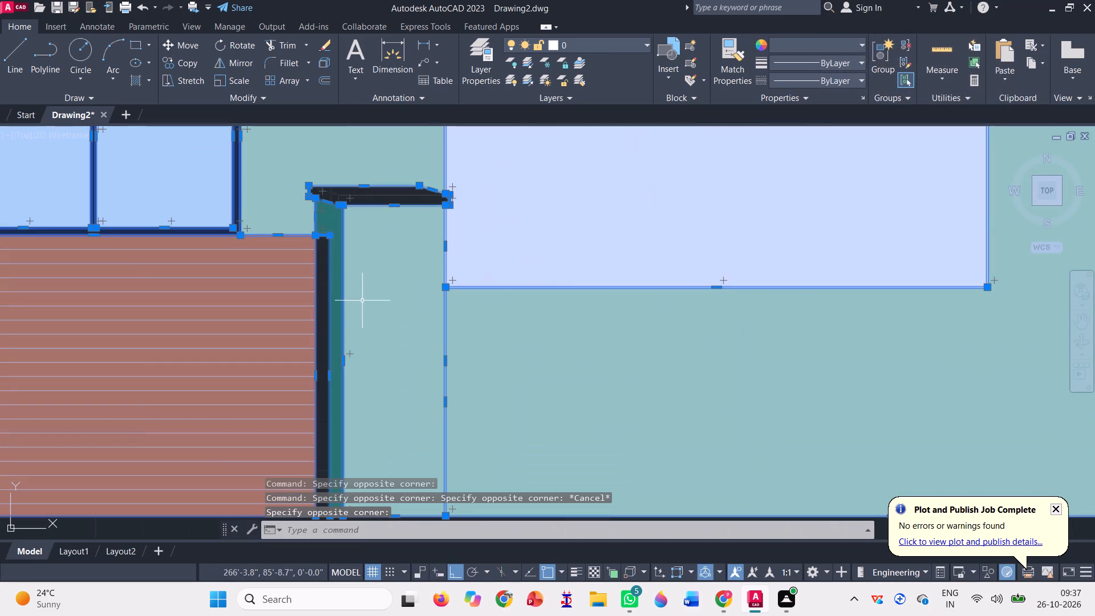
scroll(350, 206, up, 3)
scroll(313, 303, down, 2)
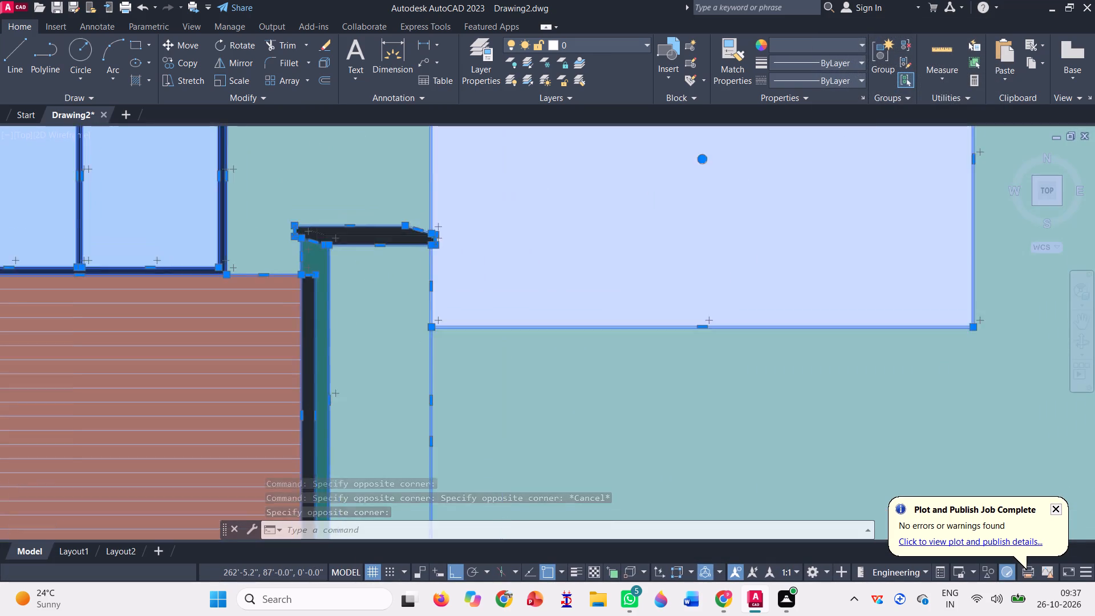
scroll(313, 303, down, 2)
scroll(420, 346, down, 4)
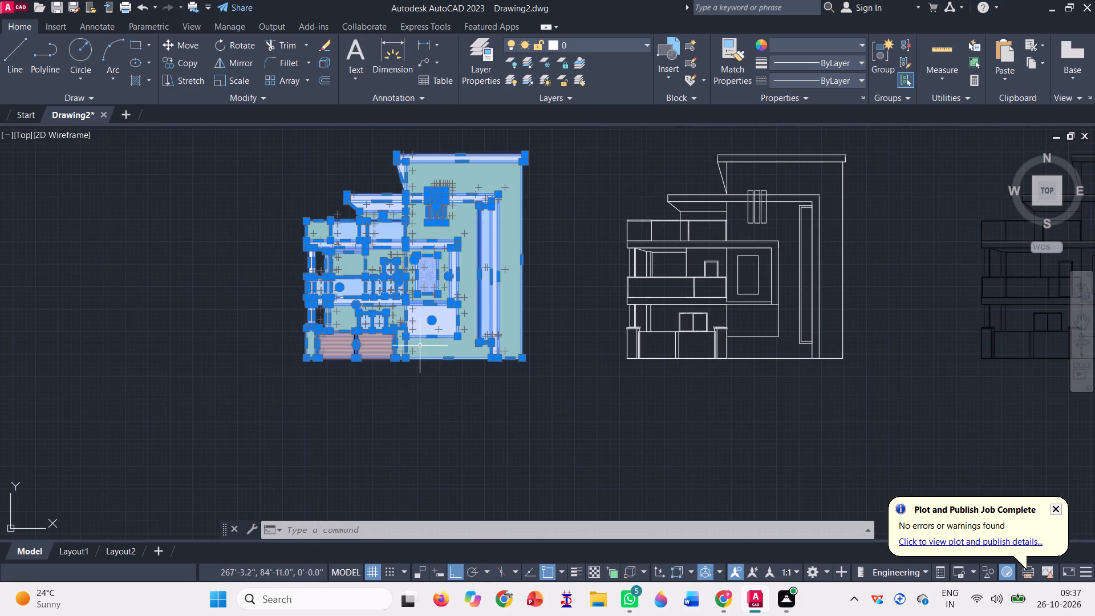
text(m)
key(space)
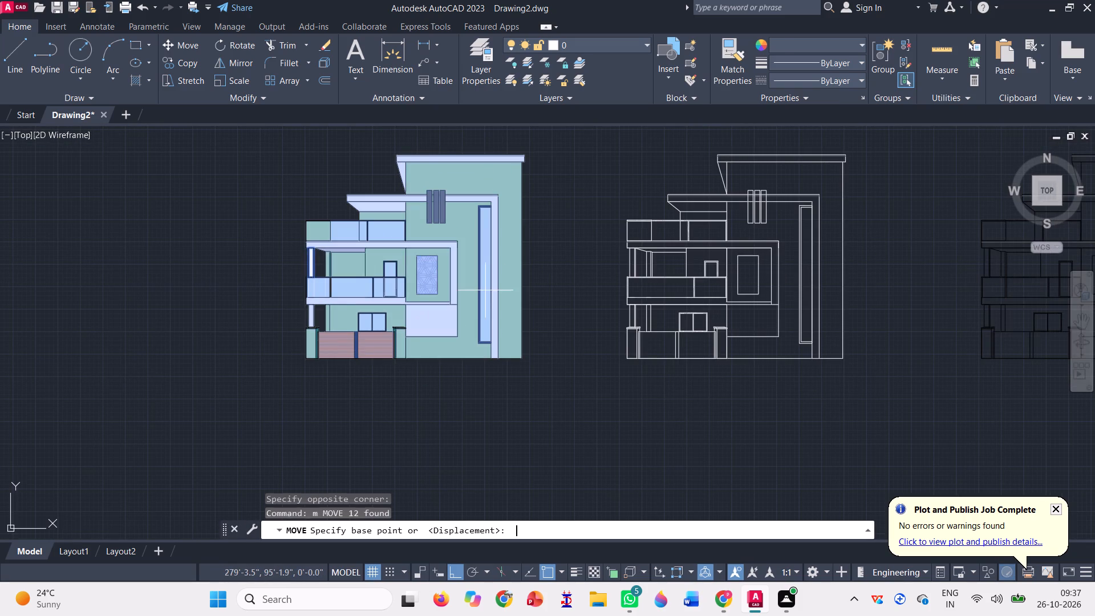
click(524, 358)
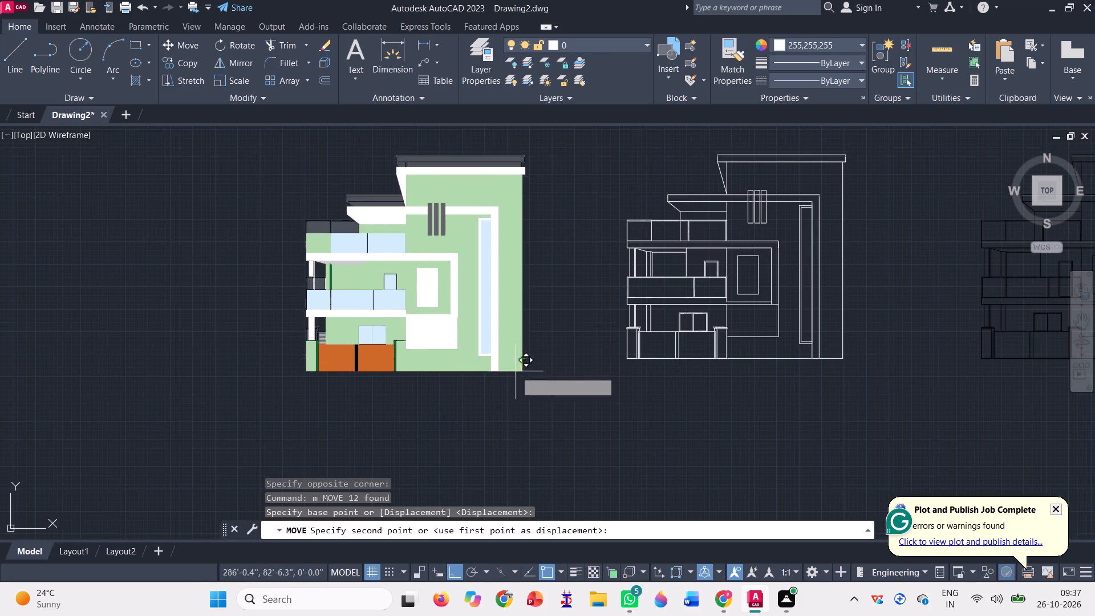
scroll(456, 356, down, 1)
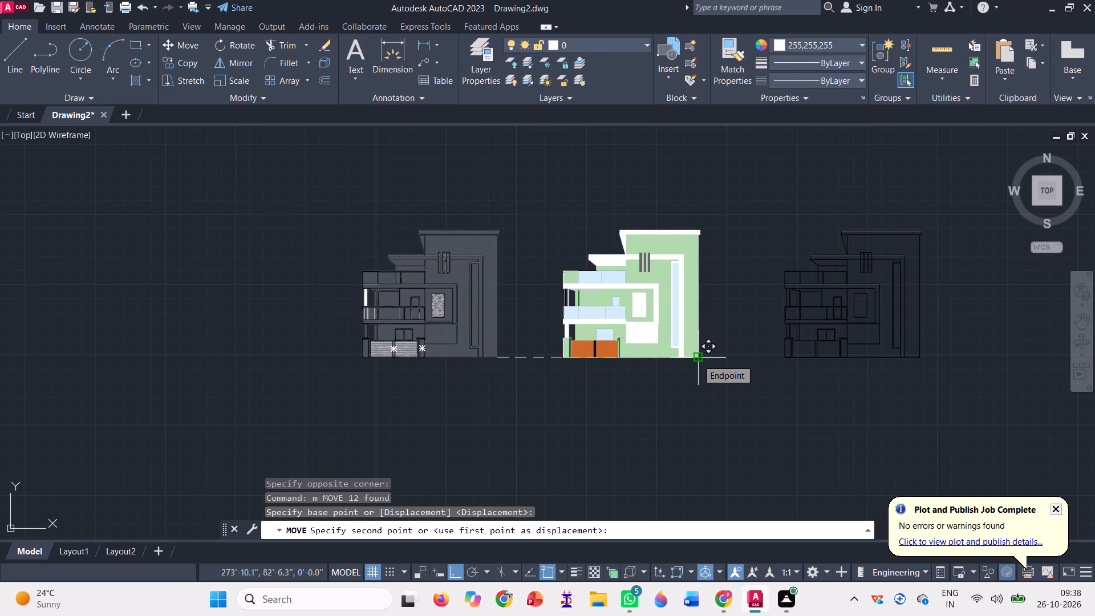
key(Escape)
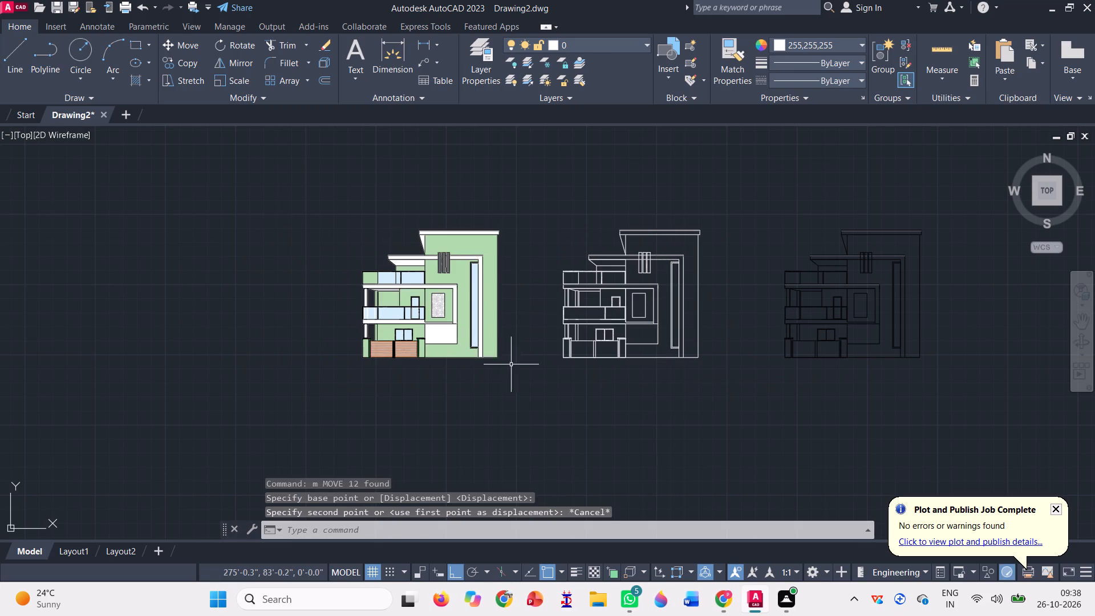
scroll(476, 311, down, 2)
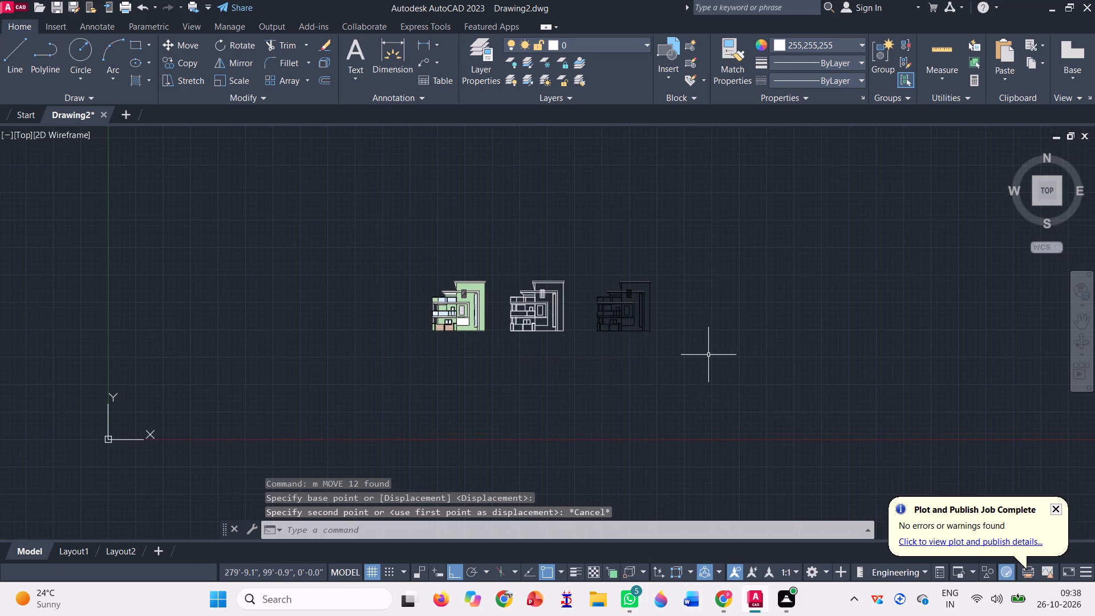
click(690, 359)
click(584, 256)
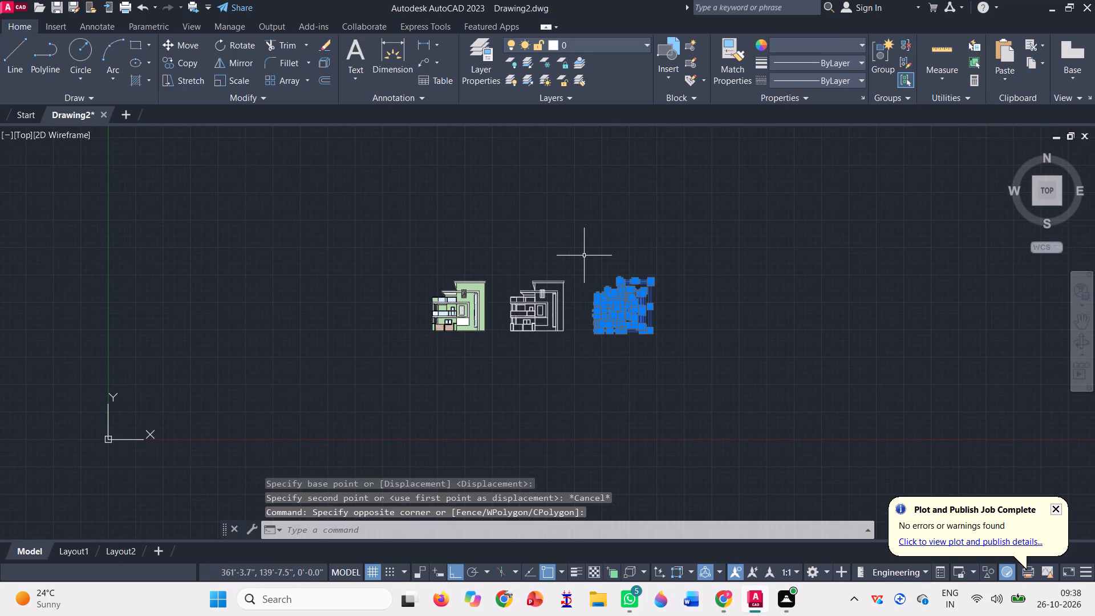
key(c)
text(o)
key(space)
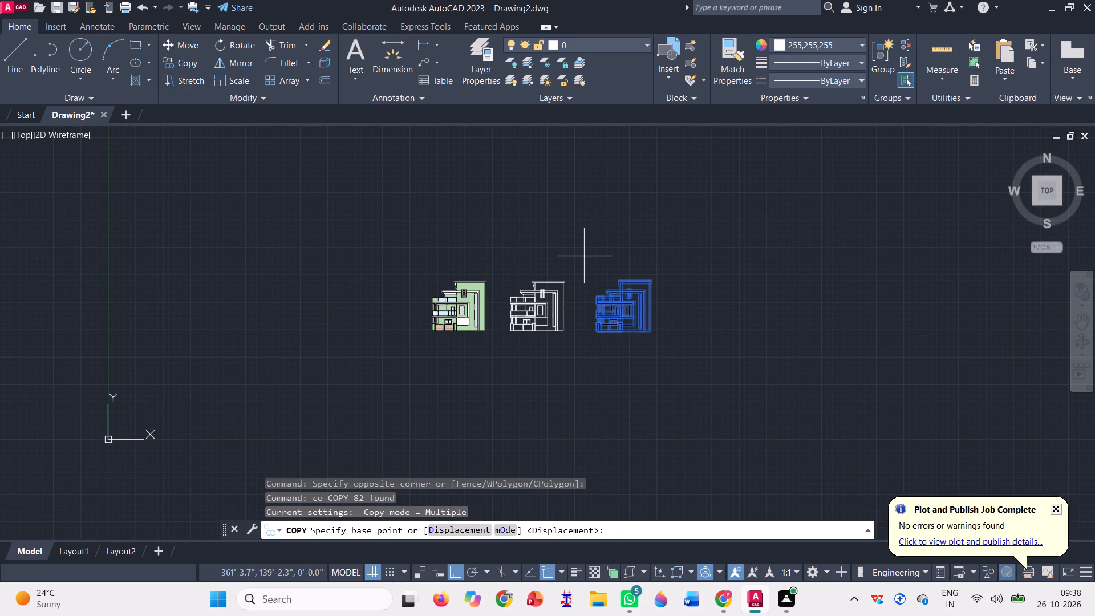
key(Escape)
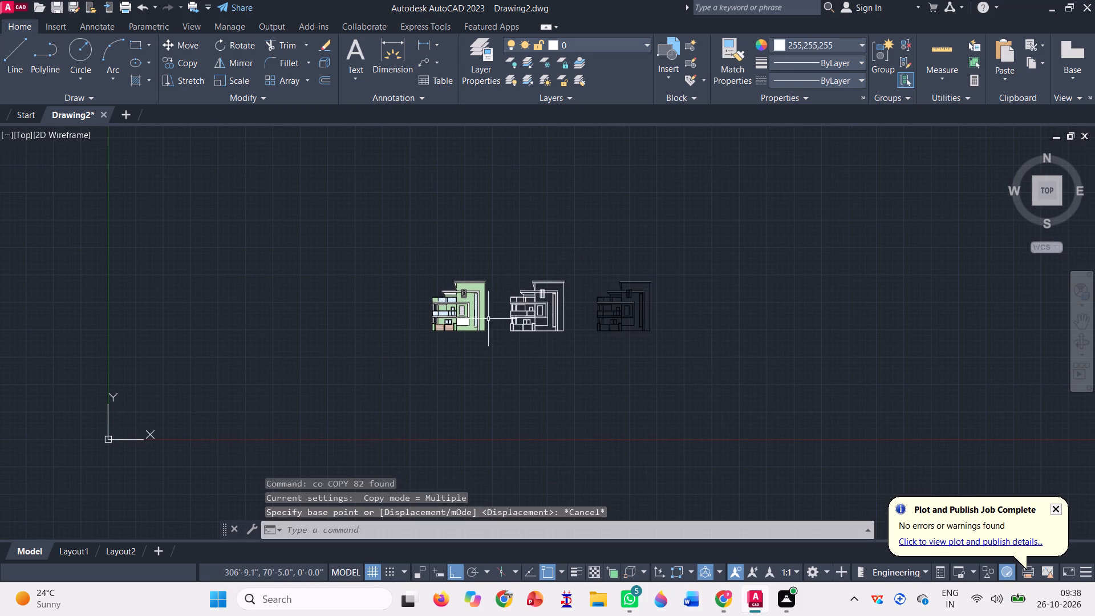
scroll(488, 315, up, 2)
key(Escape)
Trim the black door-frame outlines that run down through the first-floor balcony glass of the coloured elevation.
scroll(413, 303, up, 3)
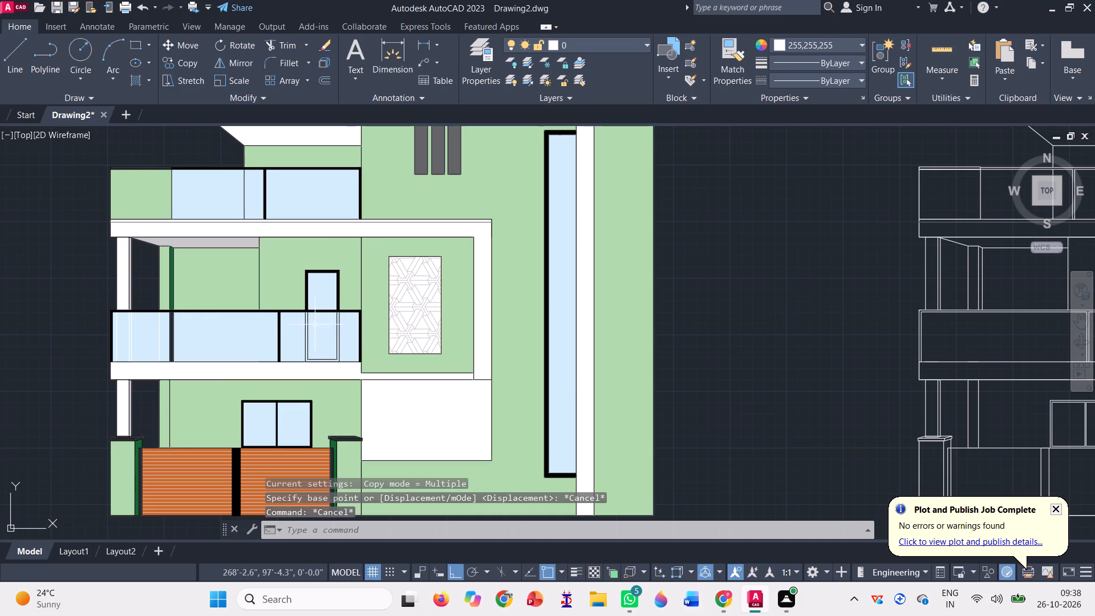
click(283, 49)
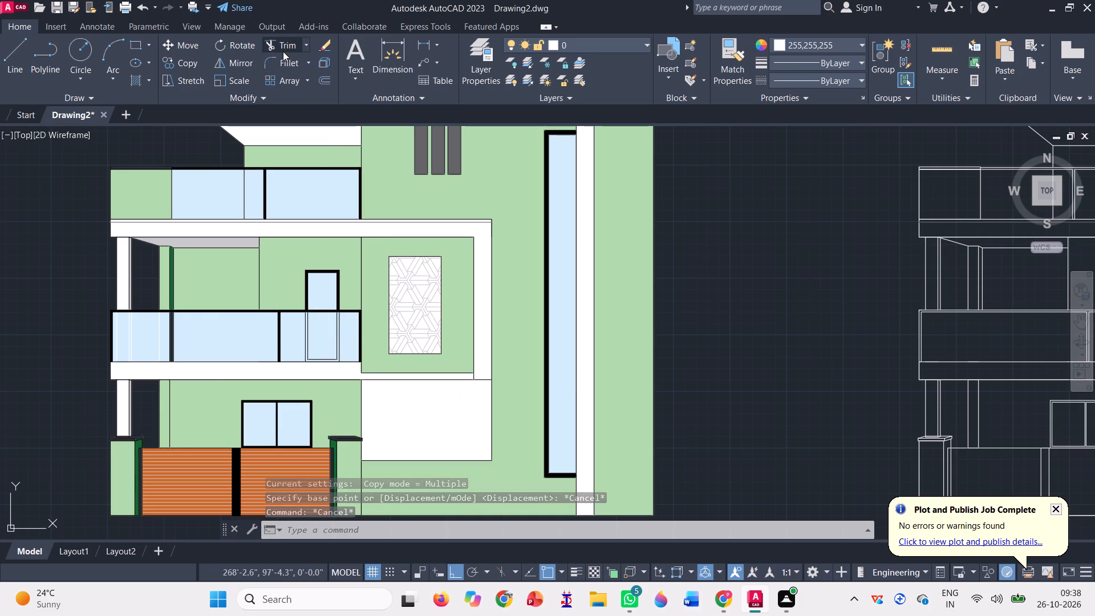
scroll(305, 369, up, 3)
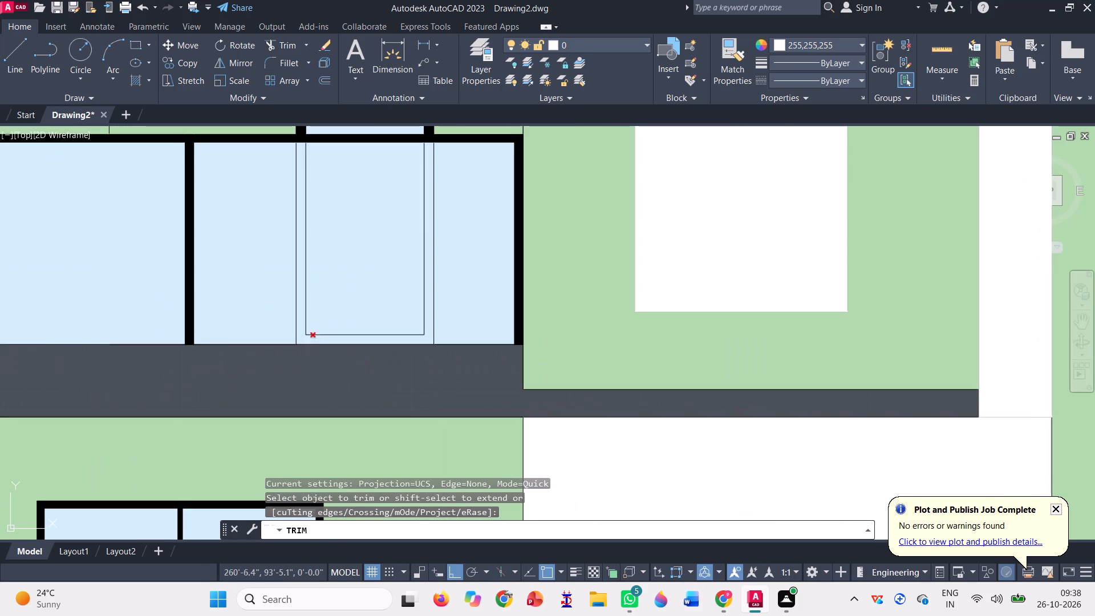
click(307, 329)
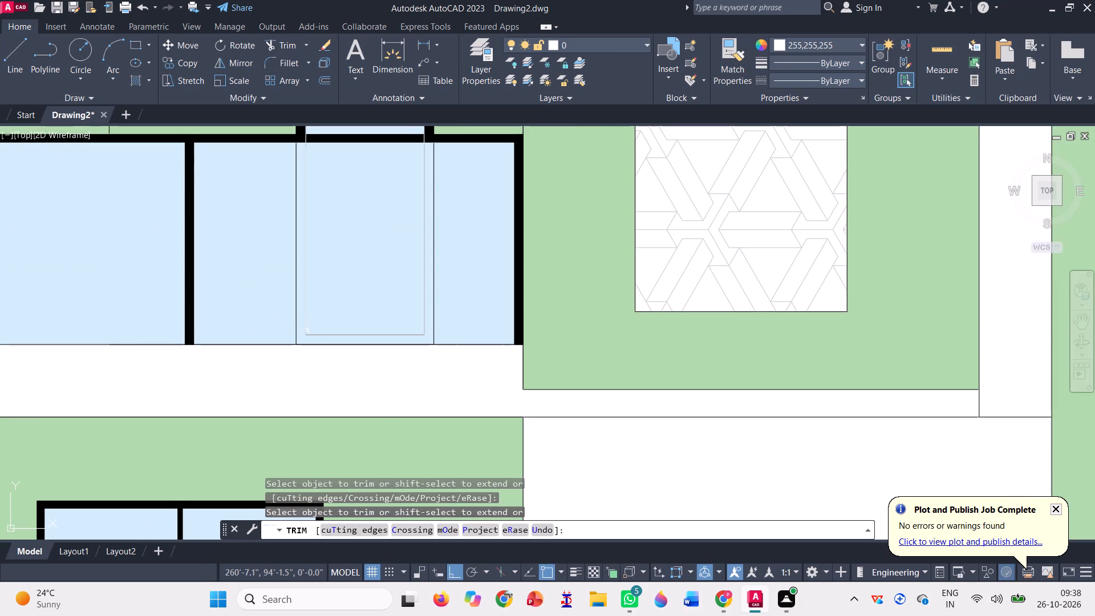
click(314, 337)
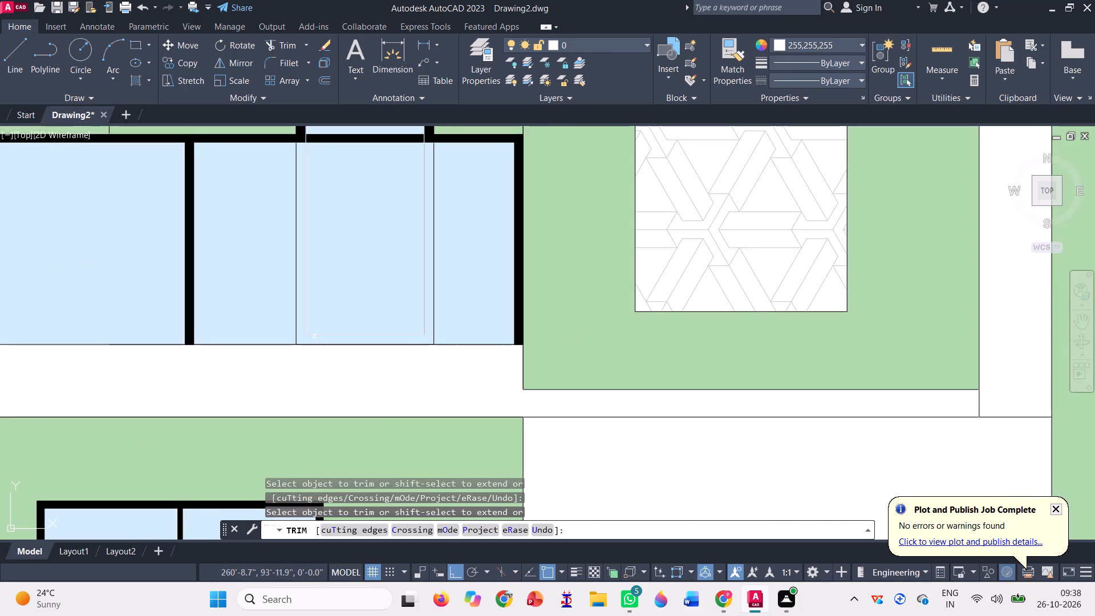
scroll(395, 334, down, 1)
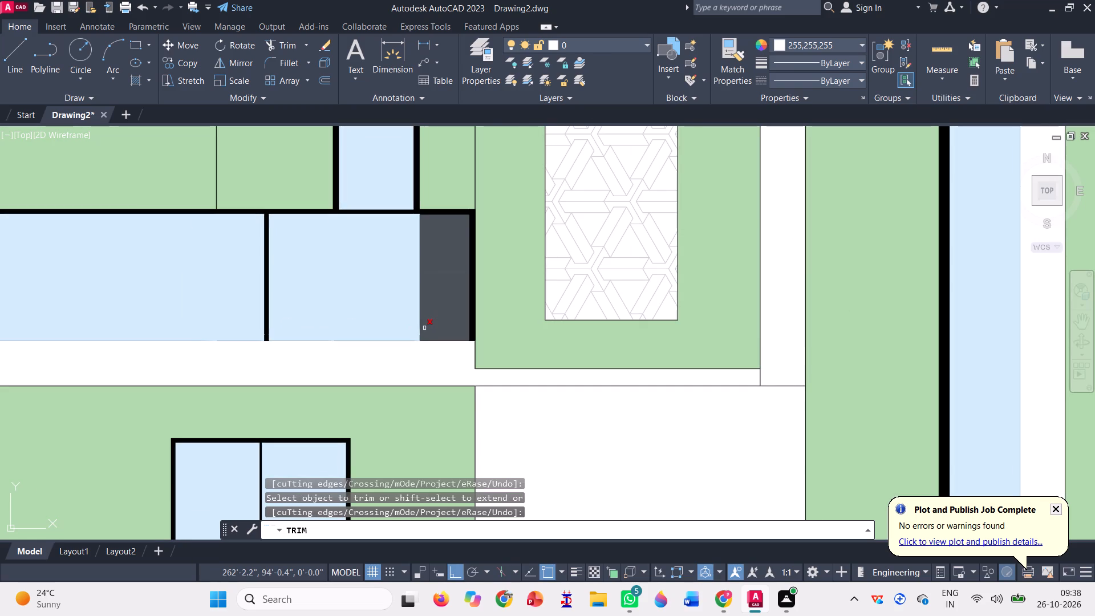
scroll(431, 306, up, 3)
scroll(431, 334, down, 3)
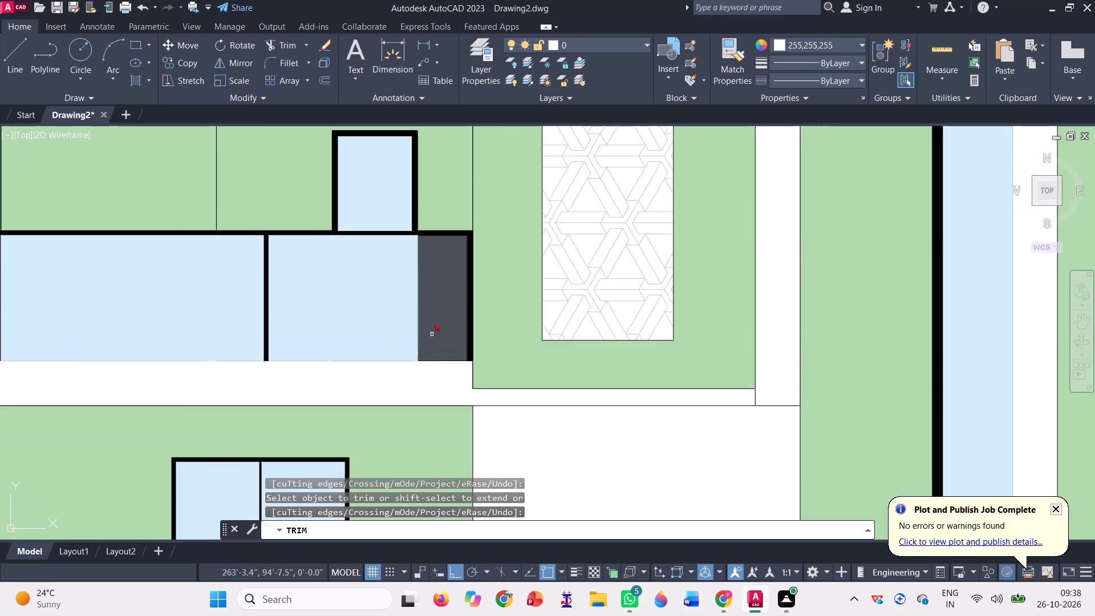
click(412, 301)
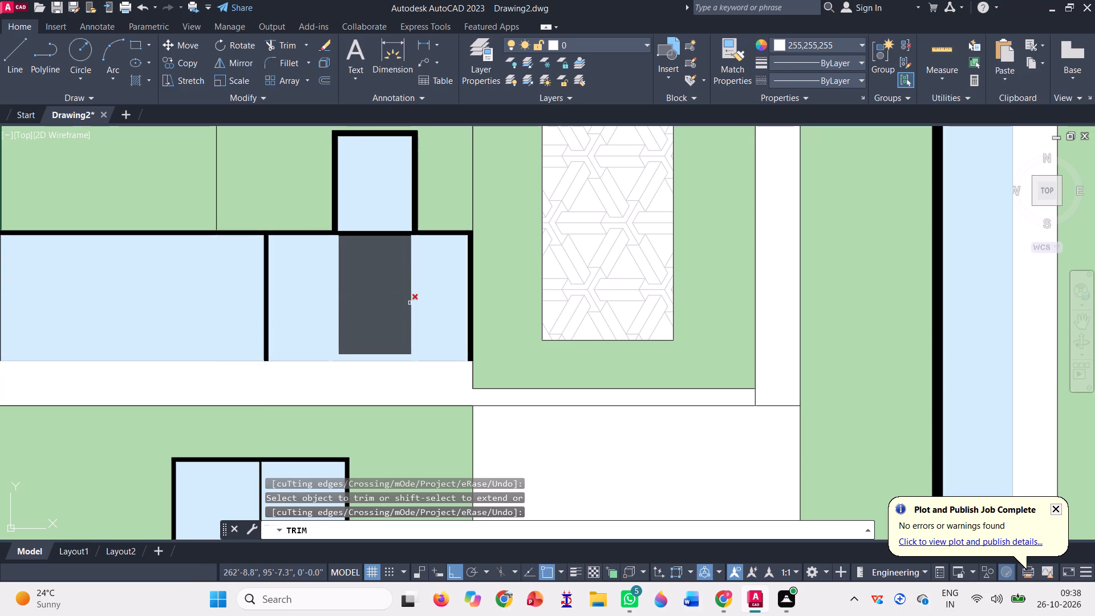
click(409, 303)
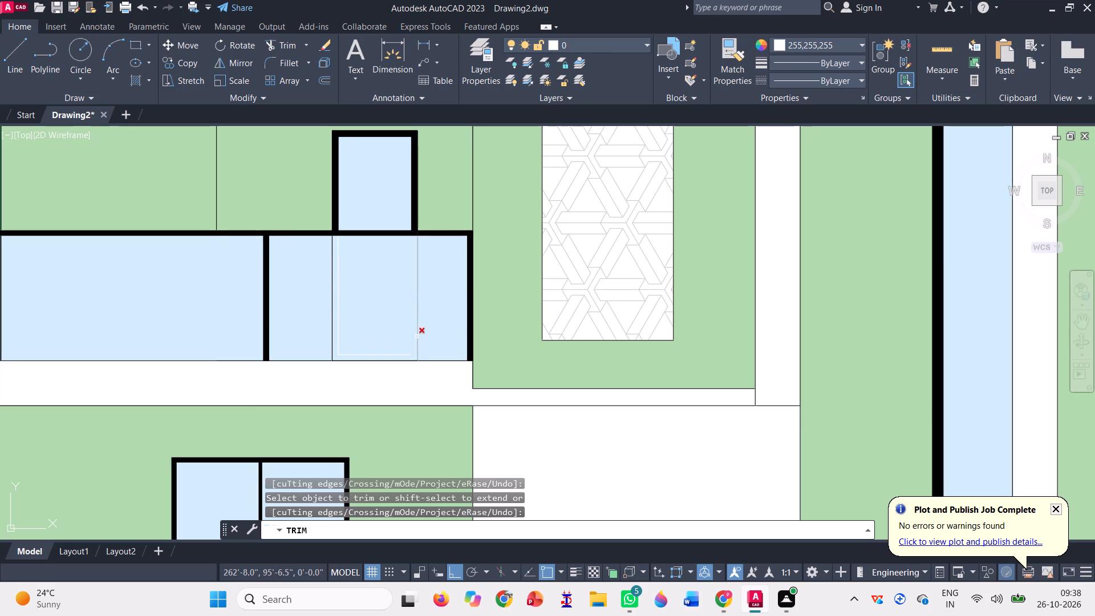
click(416, 335)
click(417, 350)
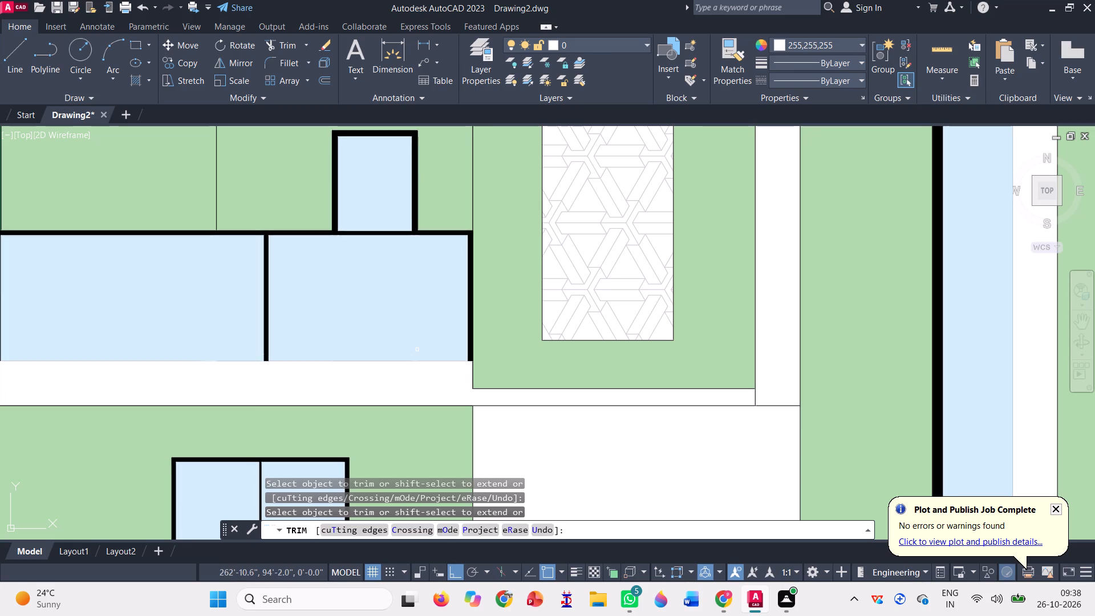
key(Escape)
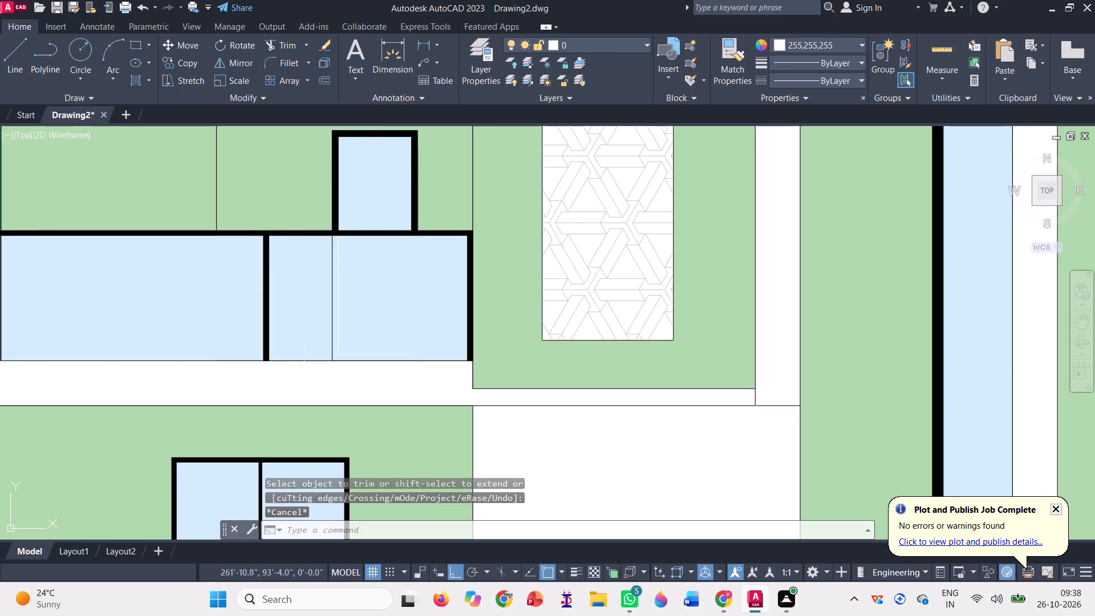
Clear the leftover door outlines in the first-floor balcony glass by trimming the last black line and erasing the inner and outer frame polylines.
click(338, 350)
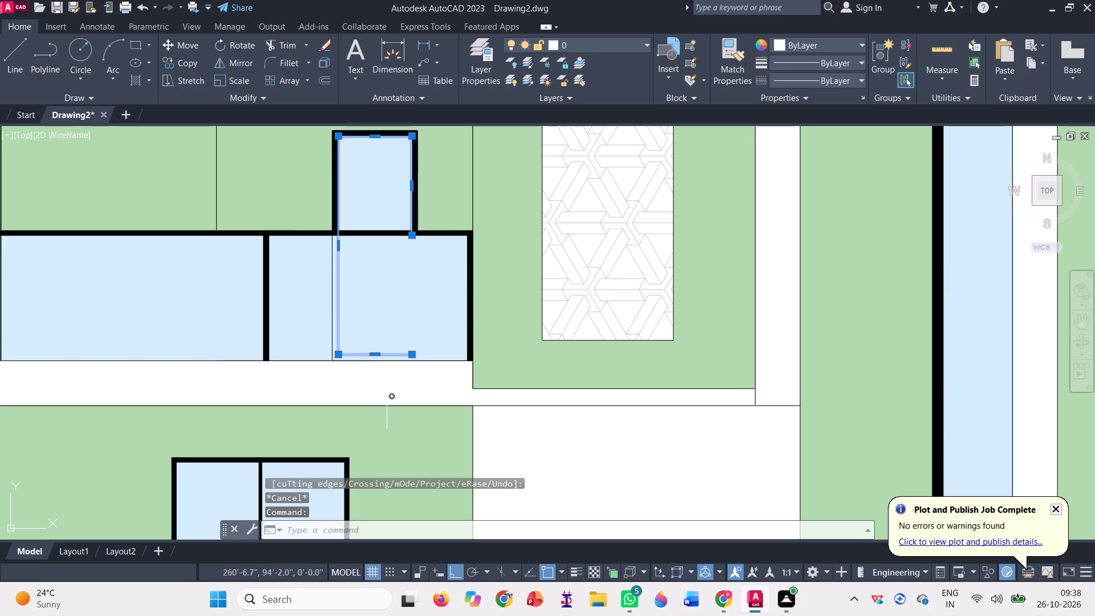
key(Delete)
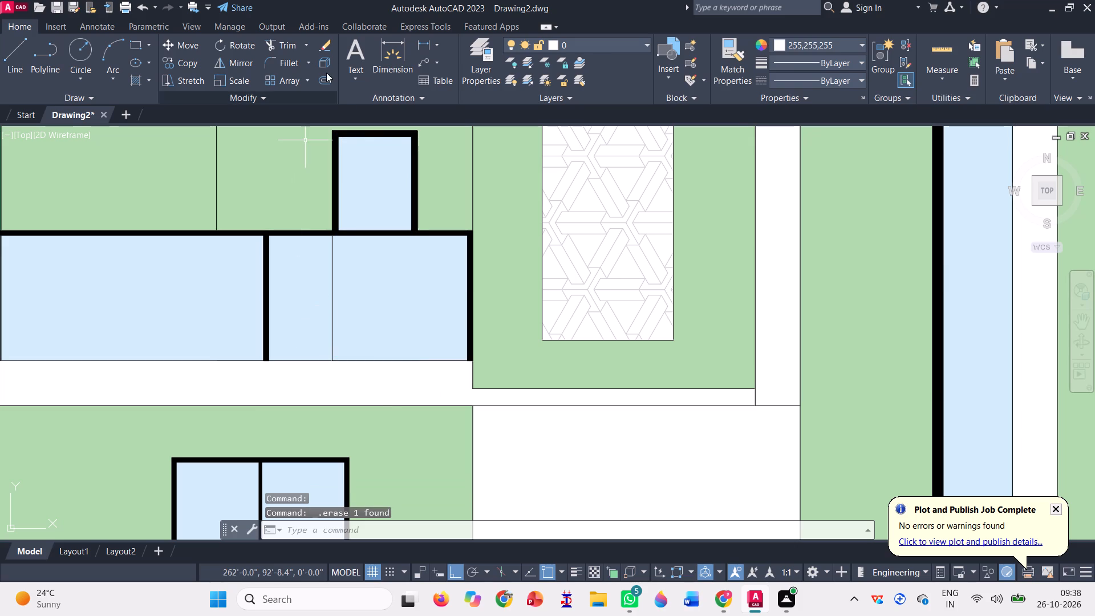
click(274, 47)
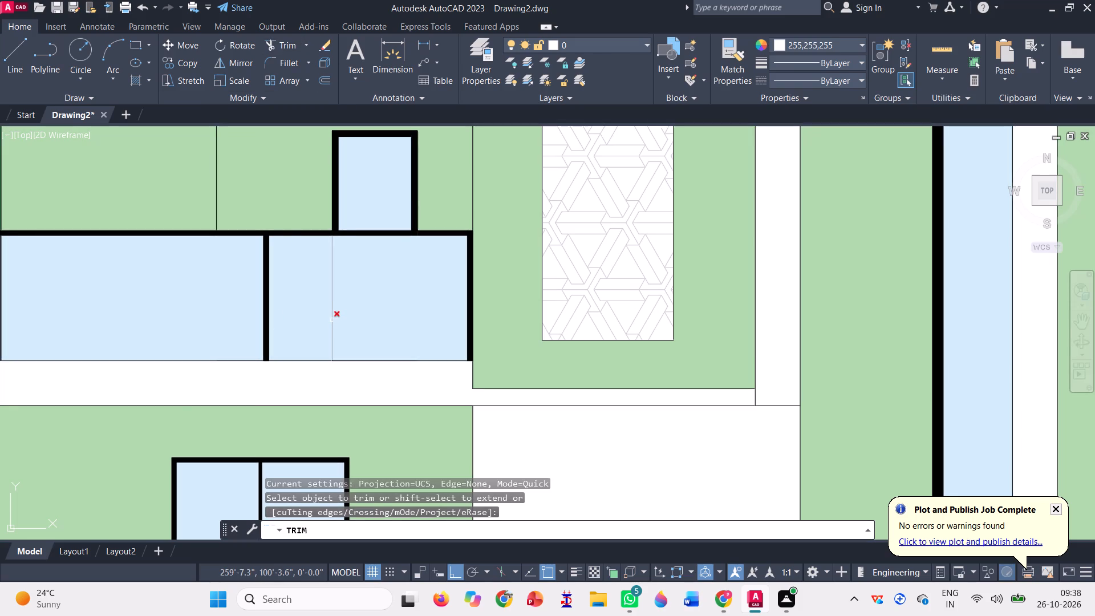
click(331, 317)
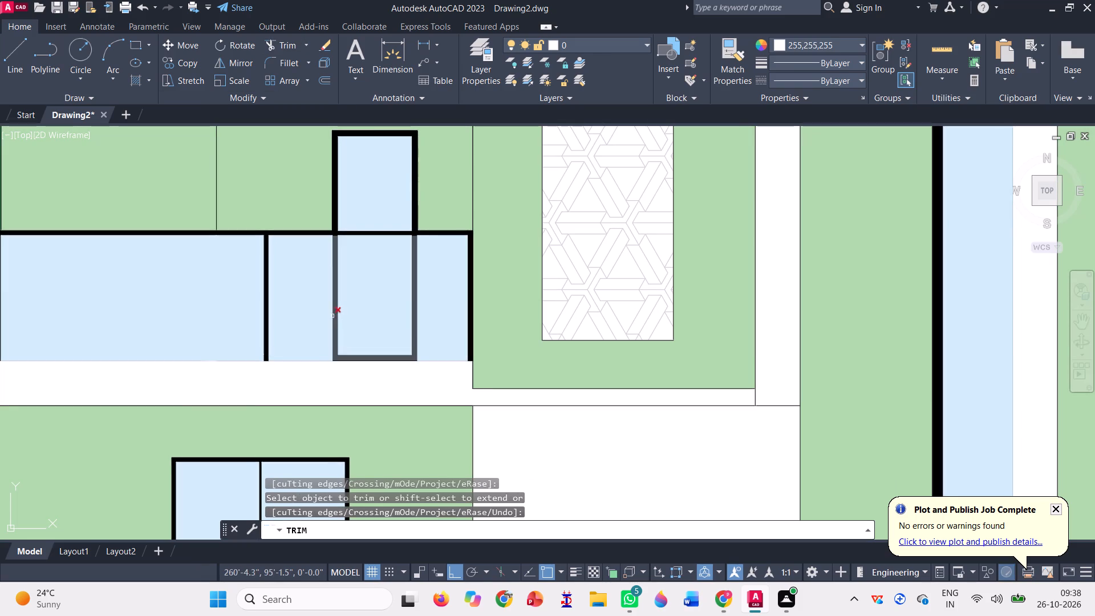
key(Escape)
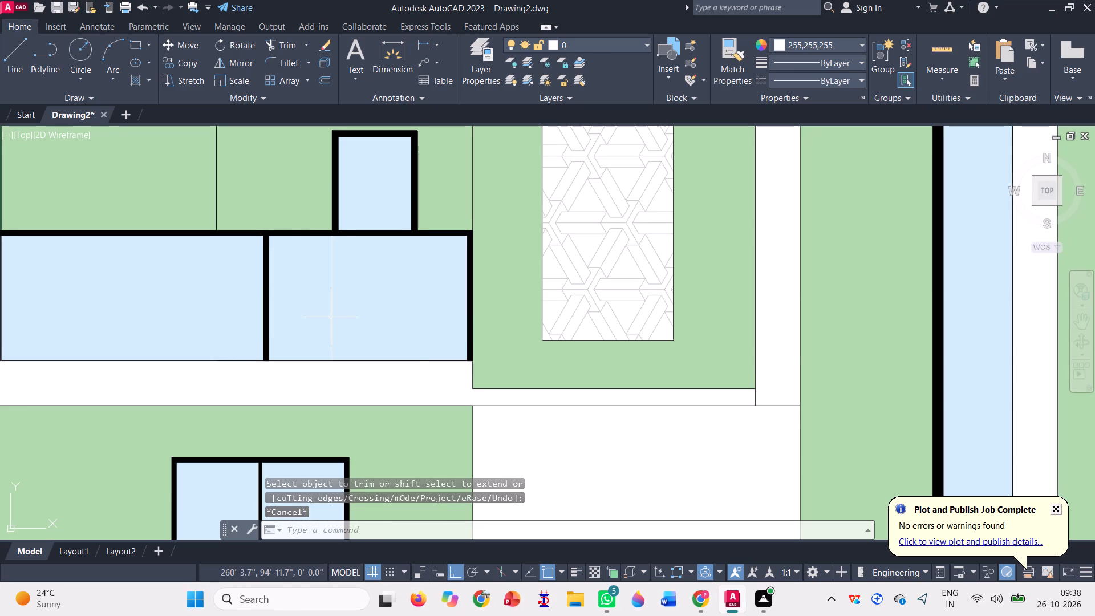
click(331, 317)
scroll(329, 347, down, 1)
key(Delete)
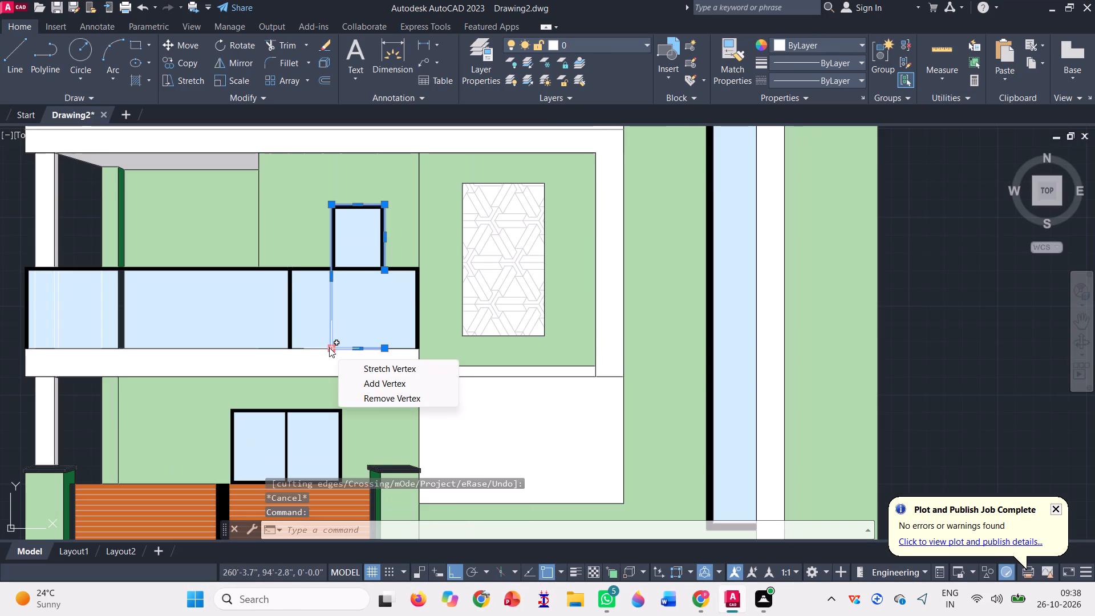
key(Delete)
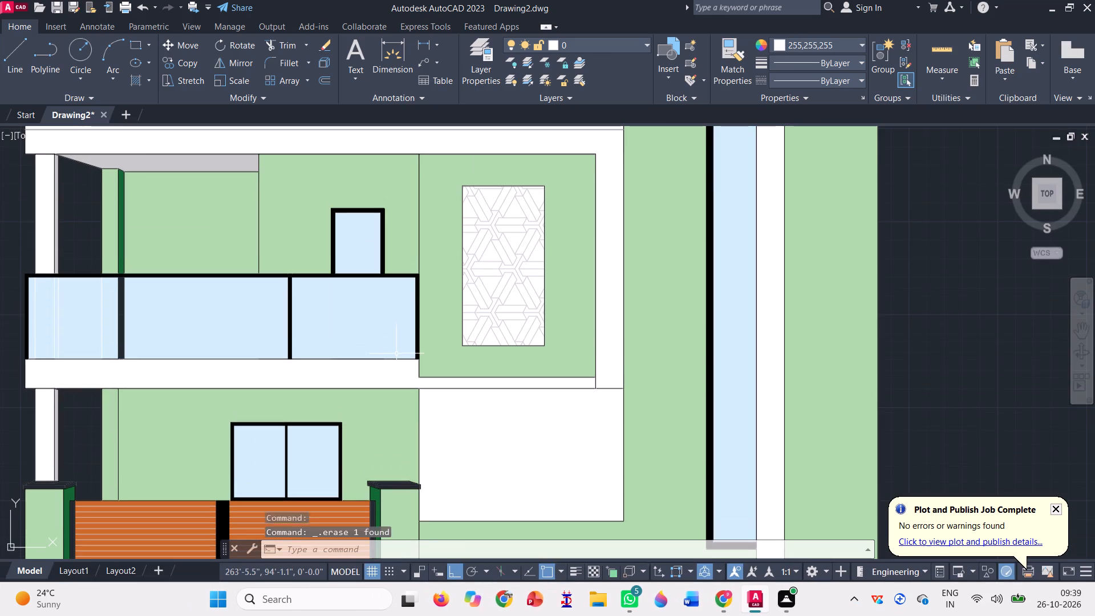
Erase the white column and wall-edge outlines crossing the outer end of the first-floor balcony glass on the coloured elevation.
scroll(388, 345, down, 1)
scroll(196, 341, up, 2)
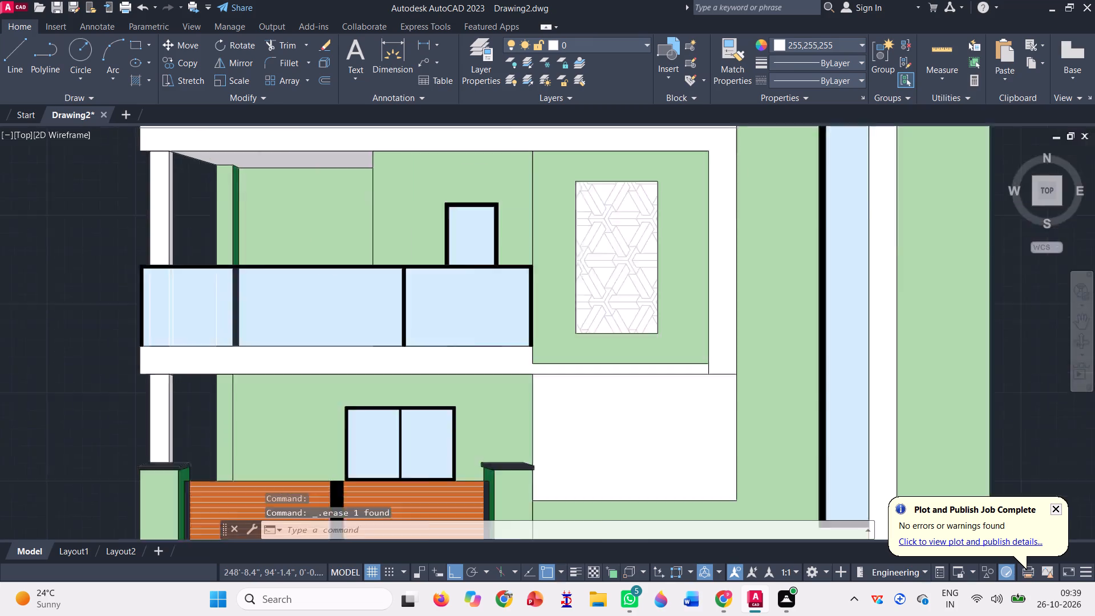
scroll(196, 340, up, 1)
click(244, 302)
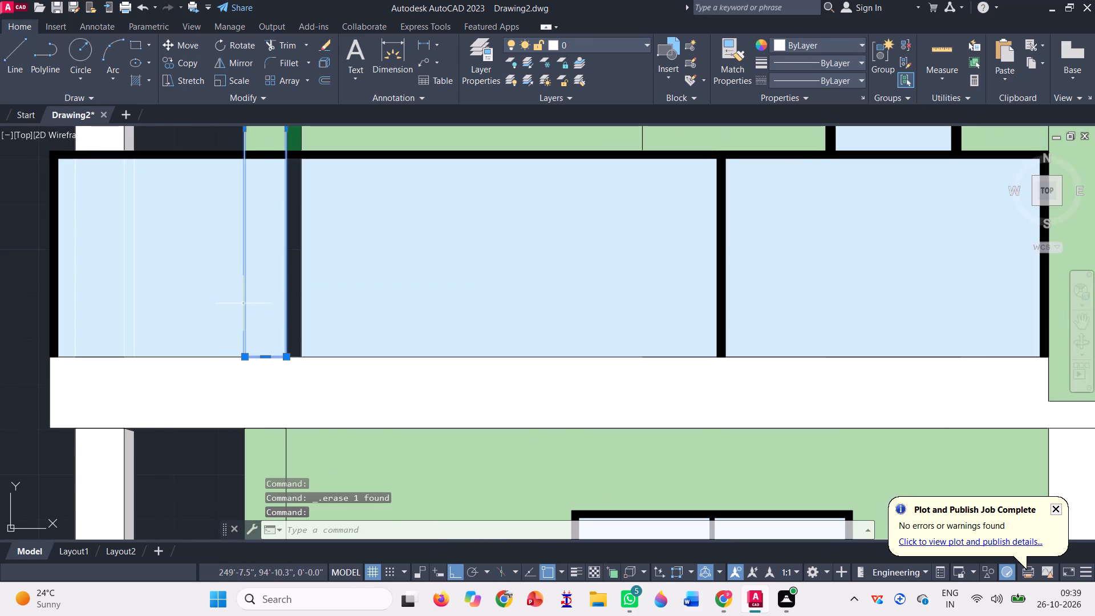
key(Delete)
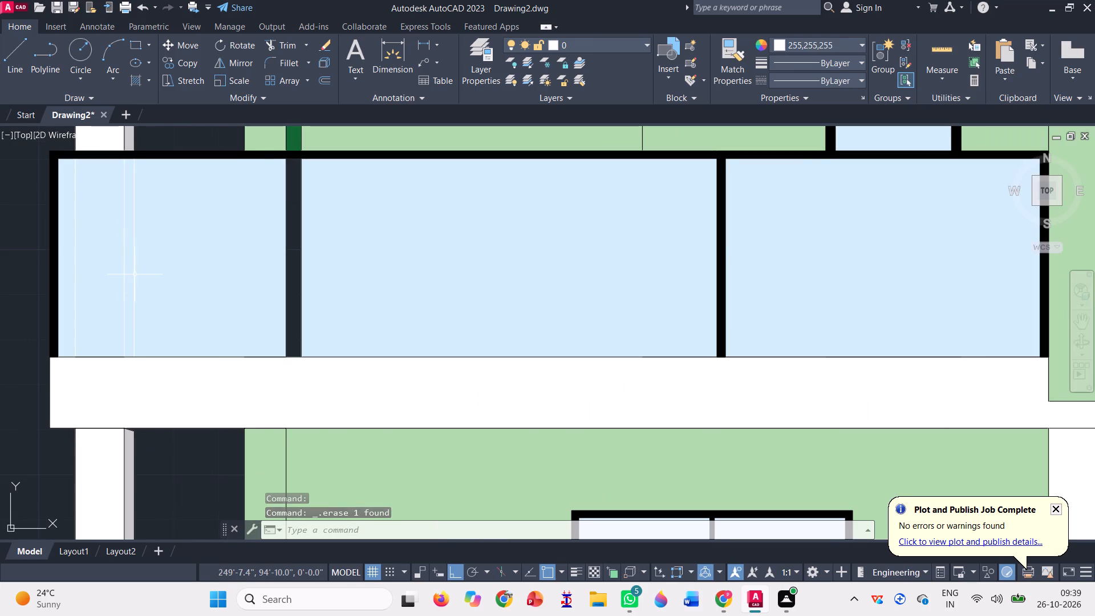
click(135, 272)
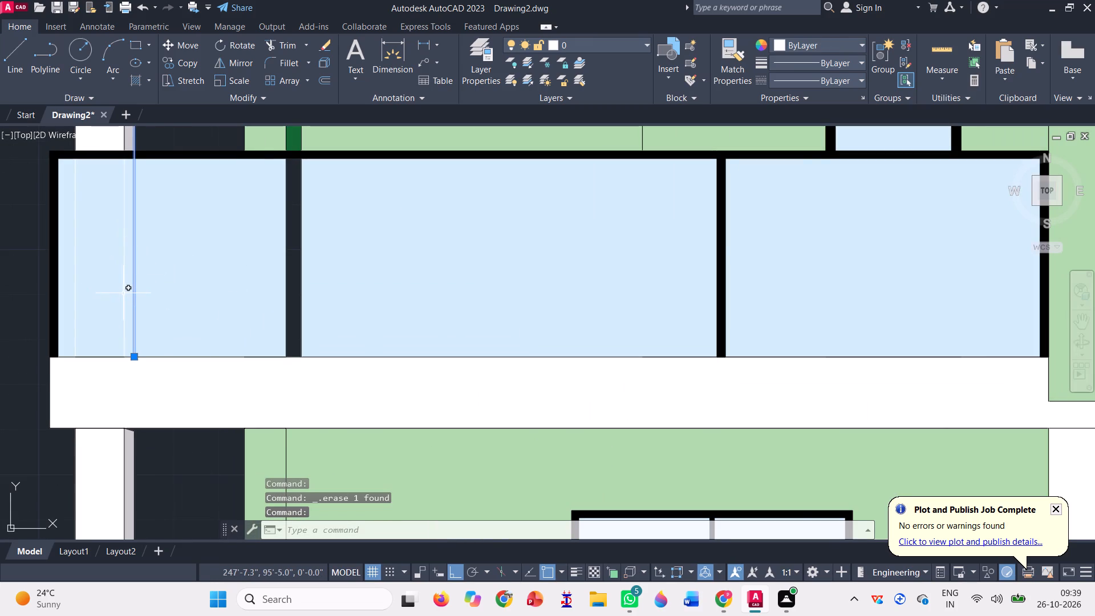
click(123, 293)
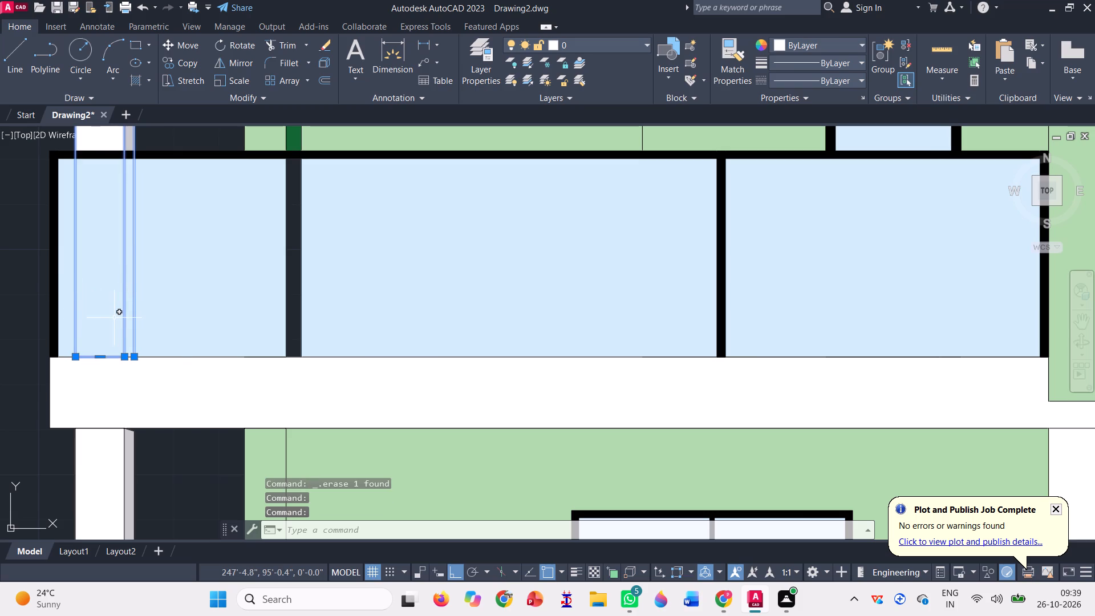
key(Delete)
Delete the whole separate black outline elevation beyond the white outline elevation.
scroll(115, 315, down, 3)
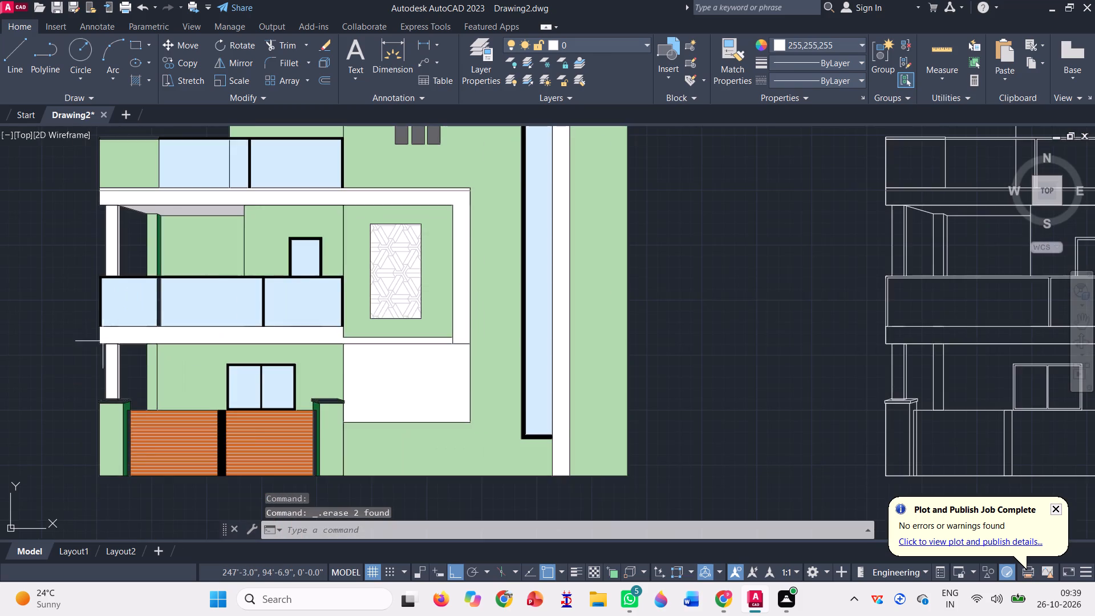
scroll(111, 352, down, 1)
scroll(307, 378, down, 1)
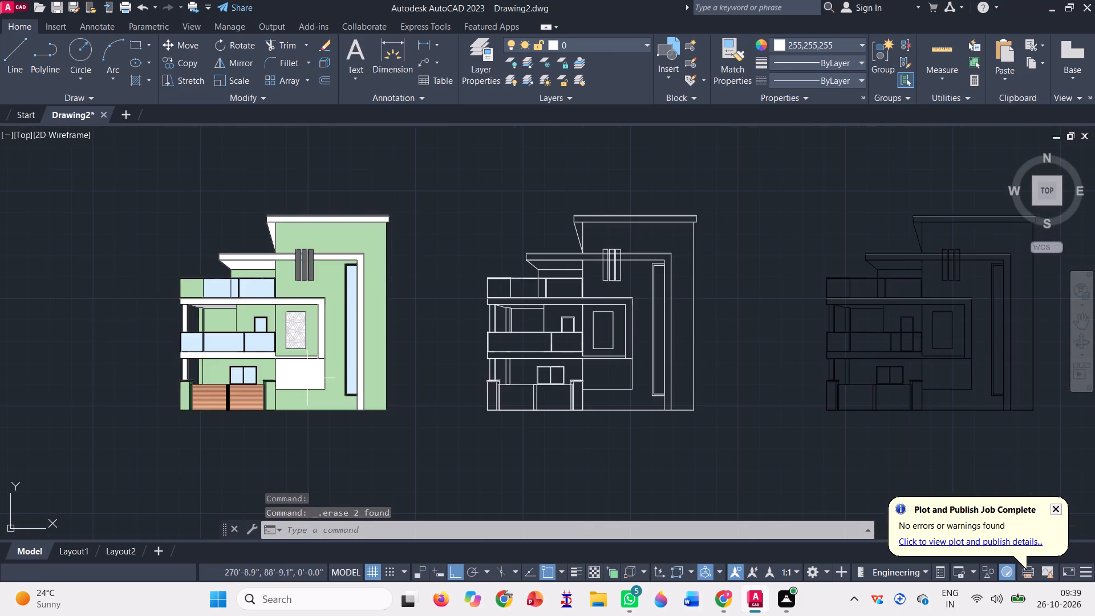
scroll(307, 378, up, 3)
scroll(355, 395, down, 2)
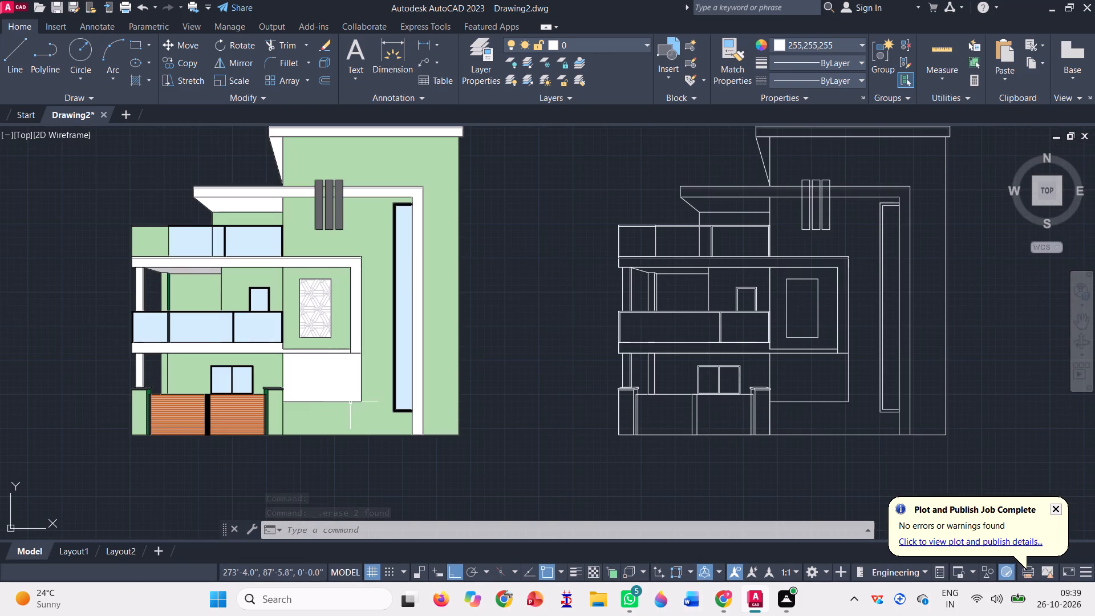
scroll(279, 425, down, 1)
scroll(238, 290, down, 1)
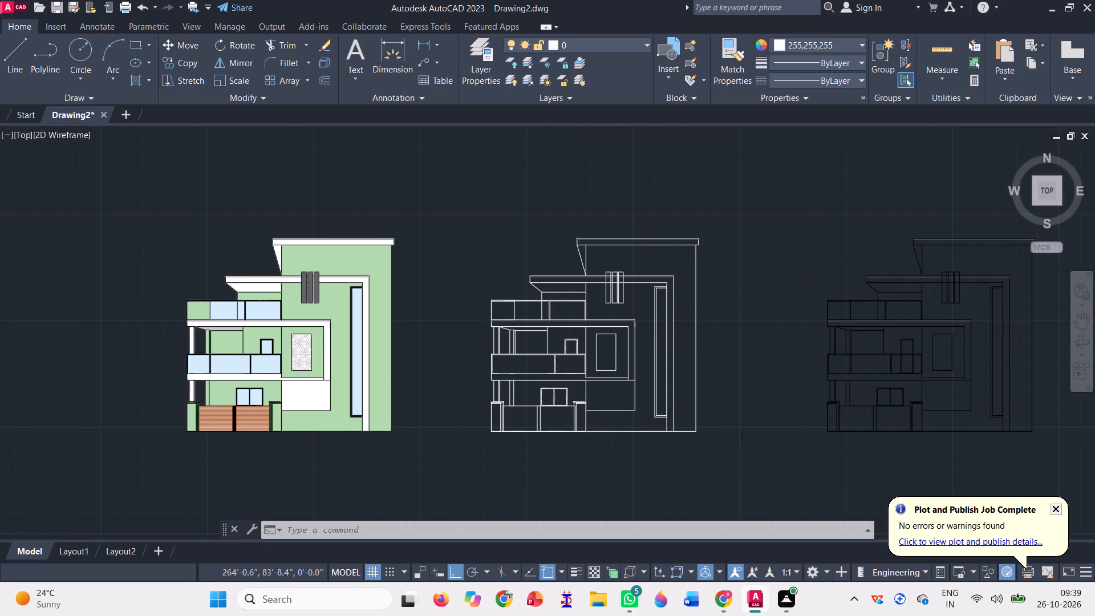
click(786, 391)
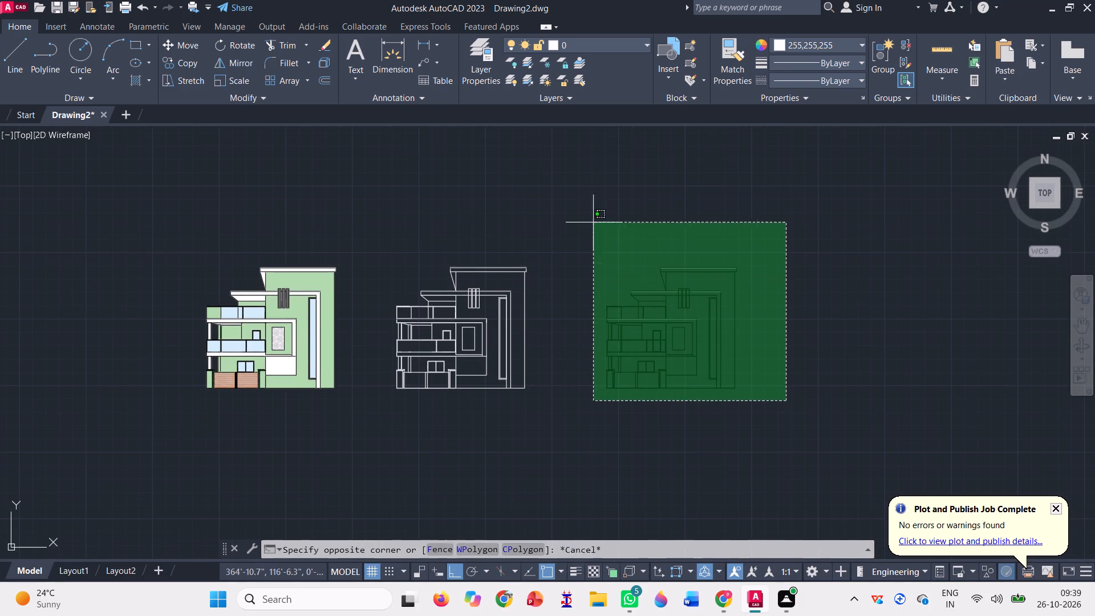
click(598, 233)
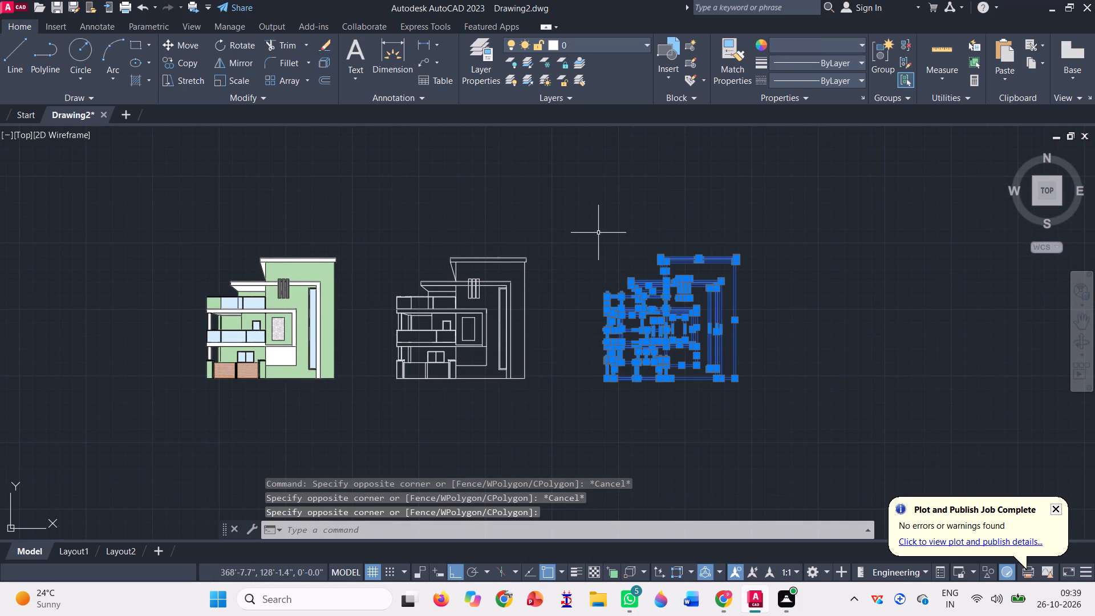
key(Delete)
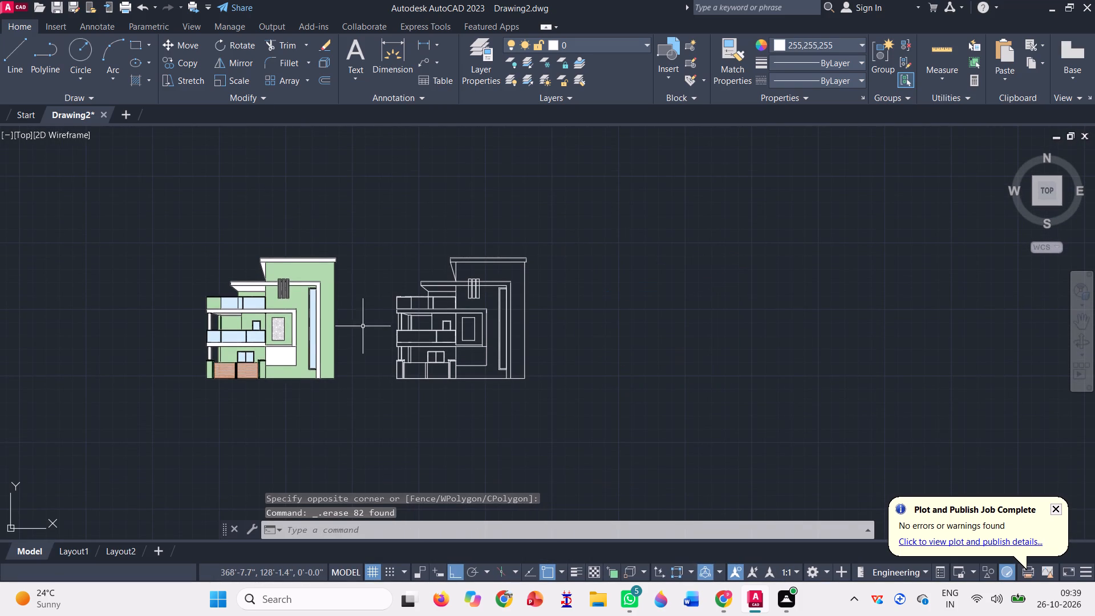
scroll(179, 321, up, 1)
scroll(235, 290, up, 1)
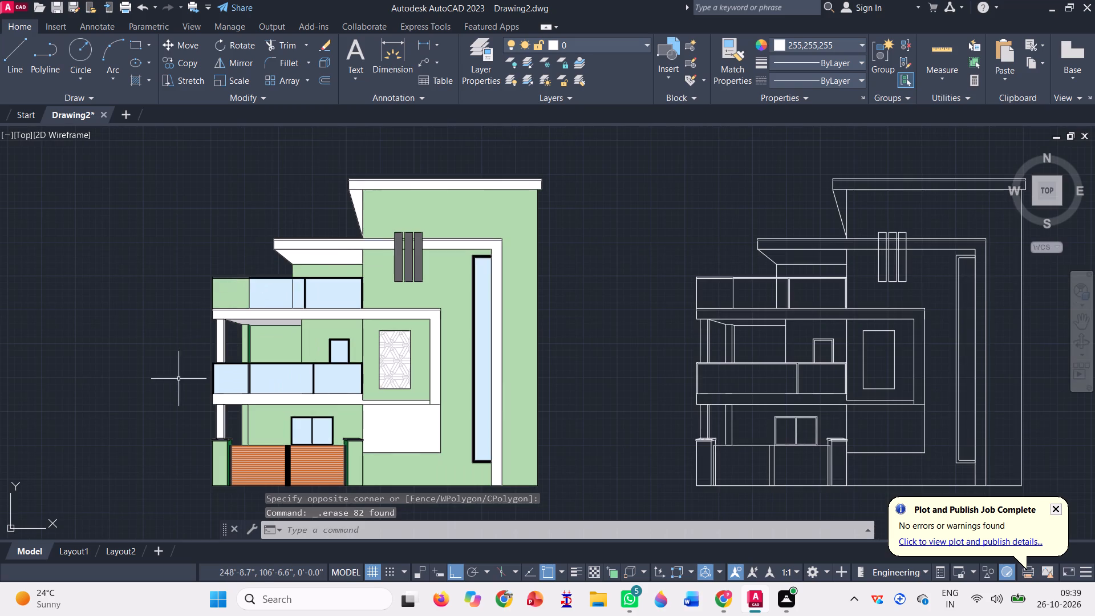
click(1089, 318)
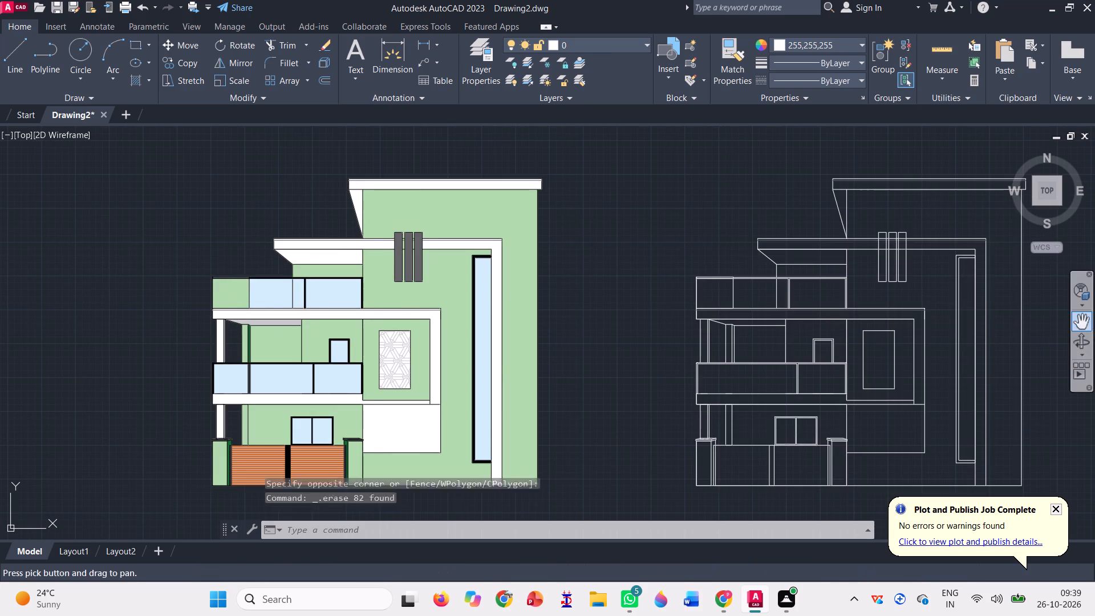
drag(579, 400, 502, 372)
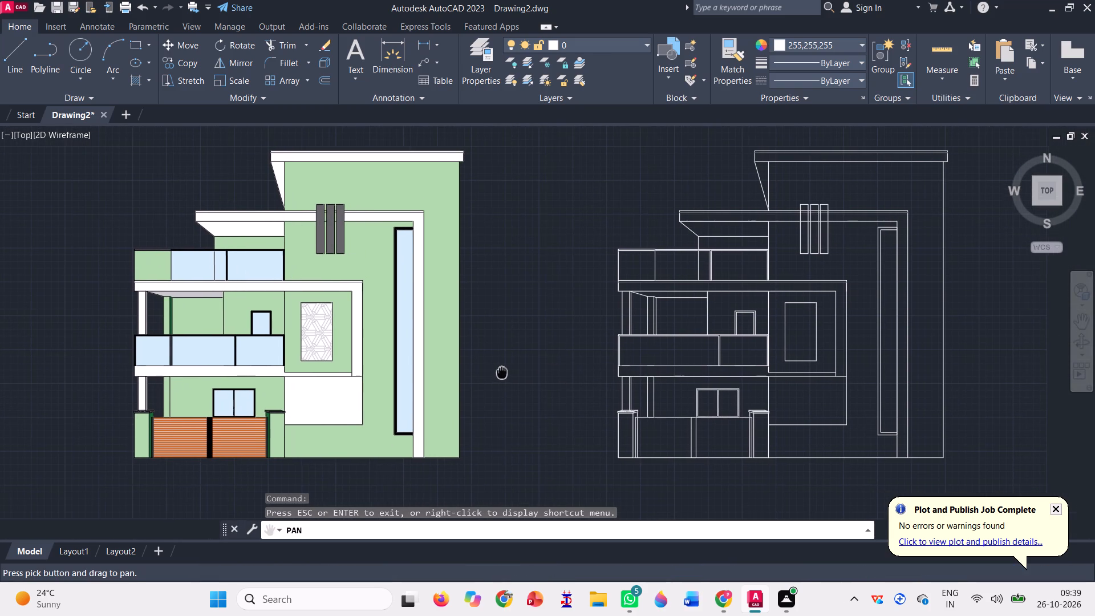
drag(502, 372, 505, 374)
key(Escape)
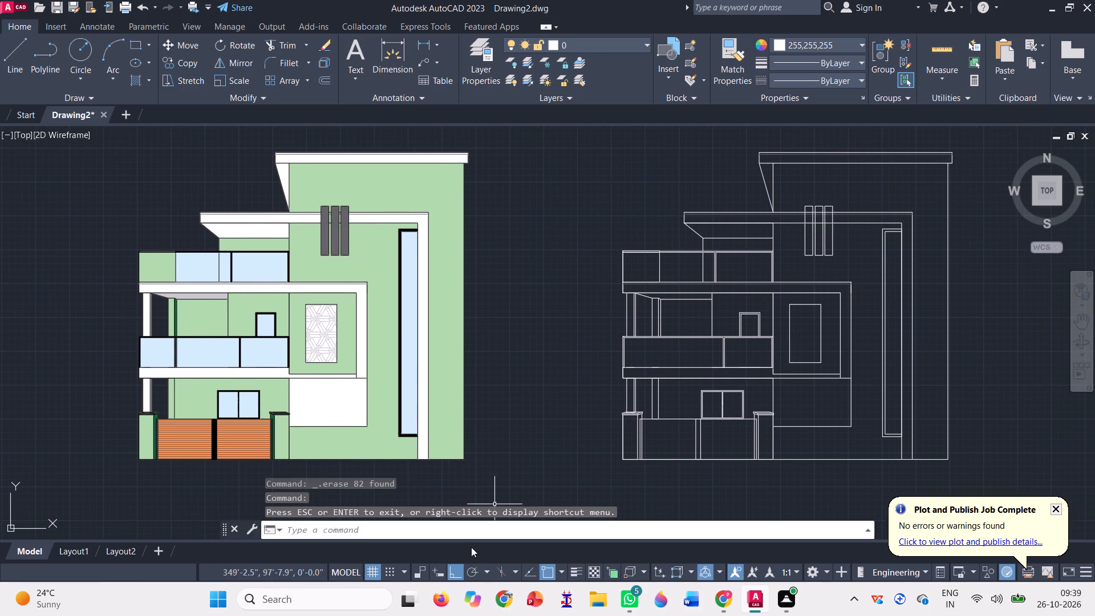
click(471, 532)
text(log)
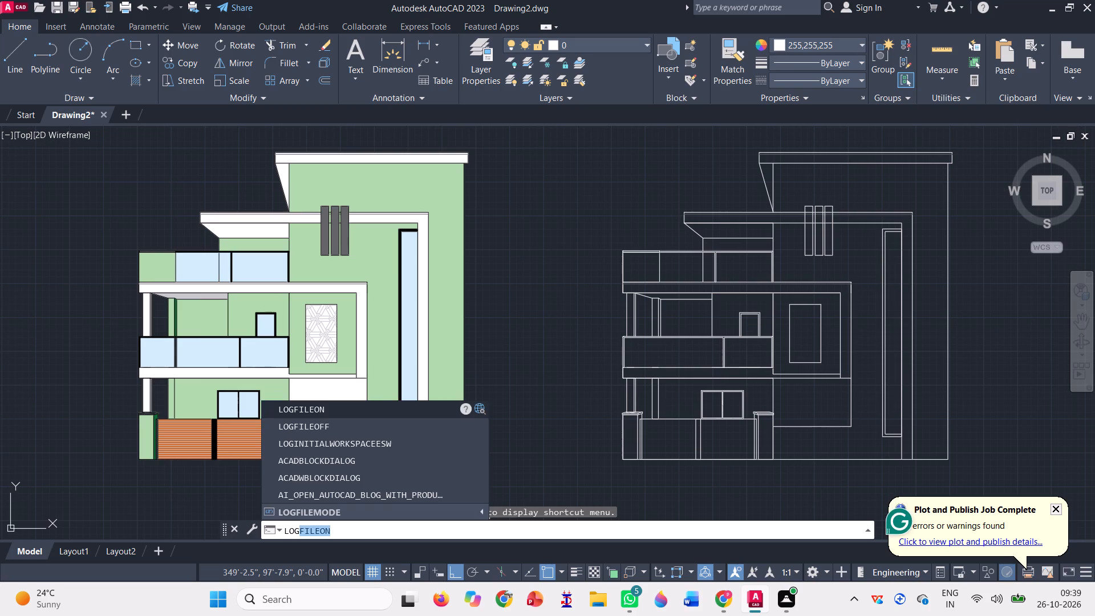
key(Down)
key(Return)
Save the Drawing2 file under its existing name.
key(ctrl+s)
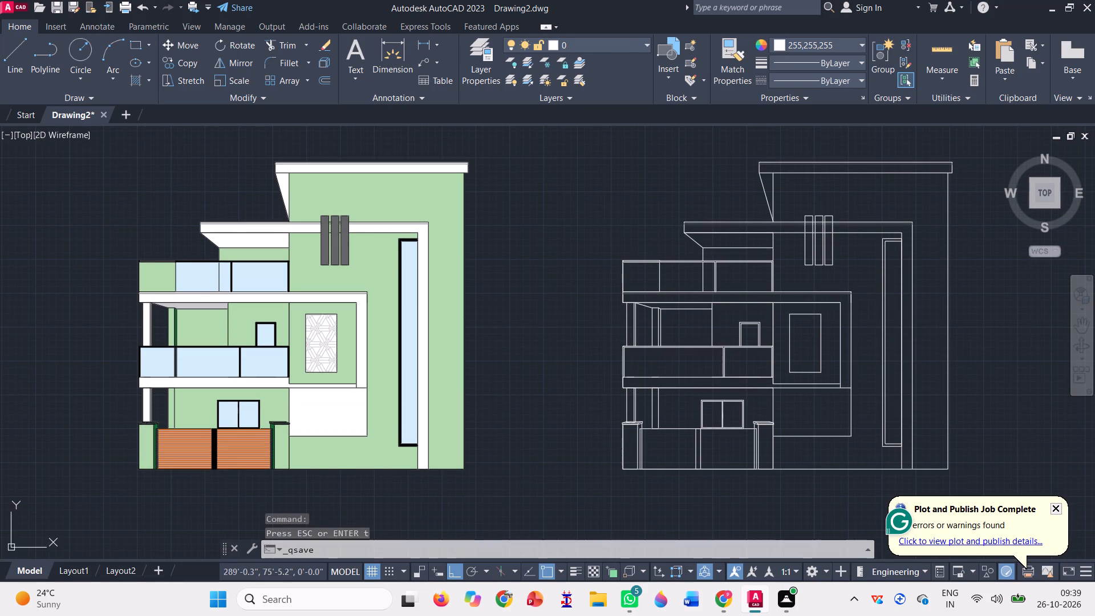
key(Return)
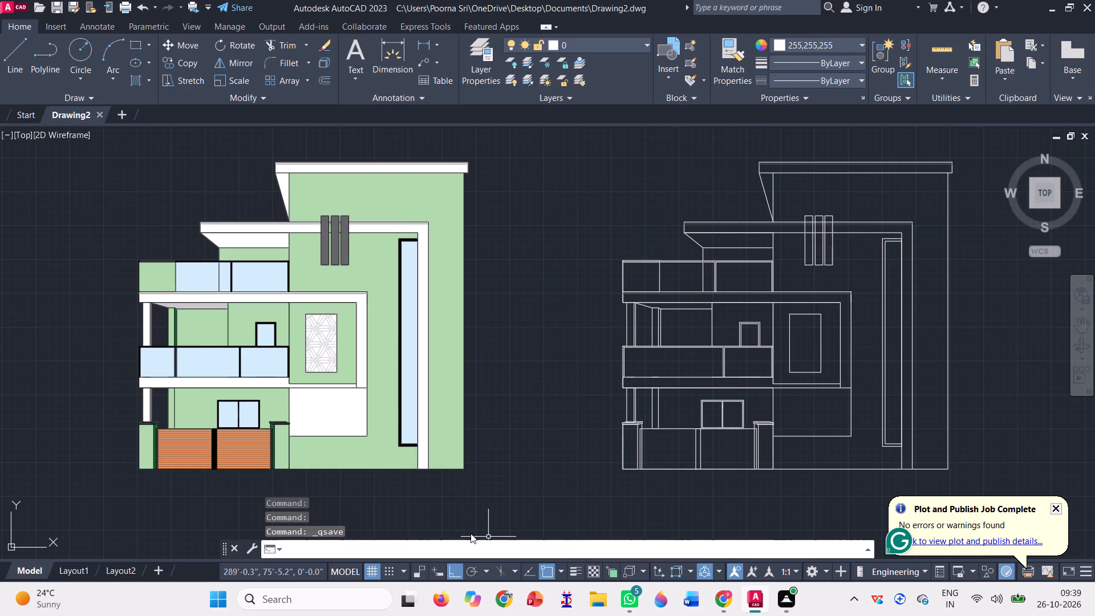
key(ctrl+s)
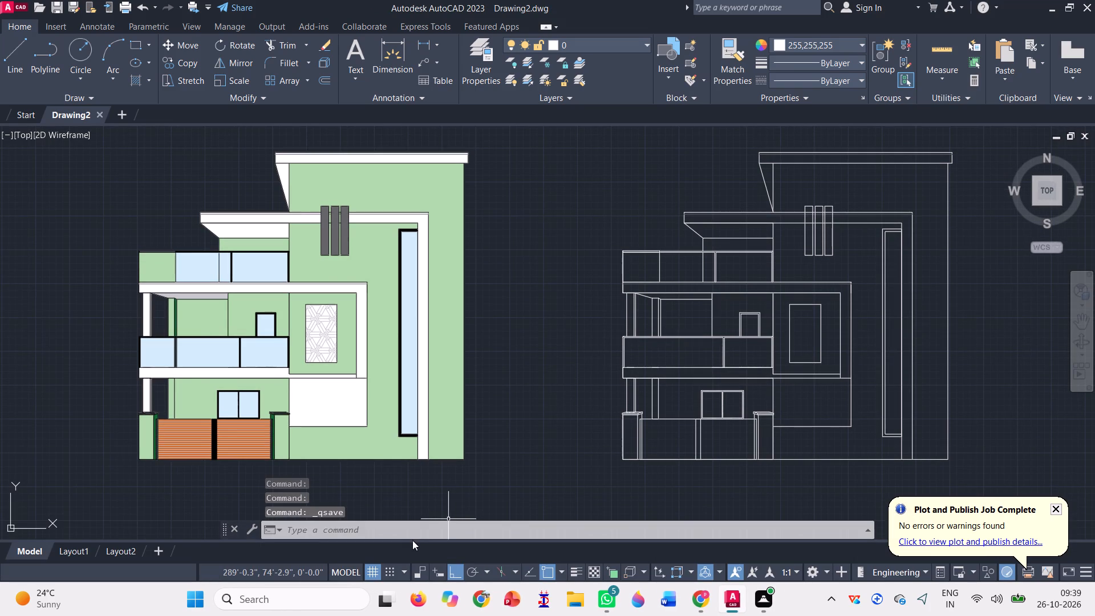
click(408, 530)
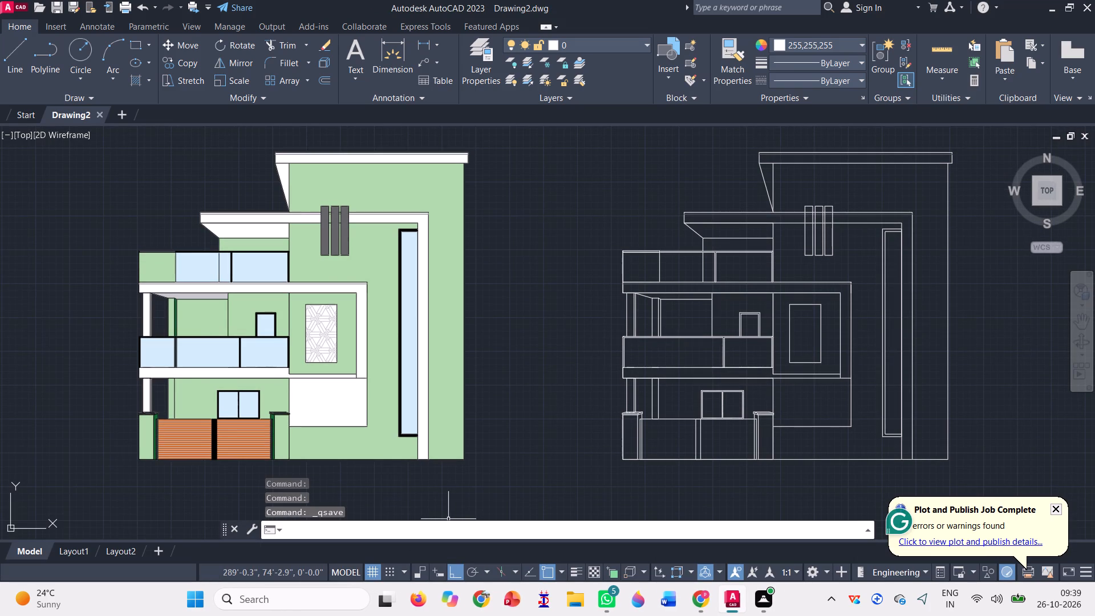
key(ctrl+s)
key(ctrl+s)
key(ctrl+s)
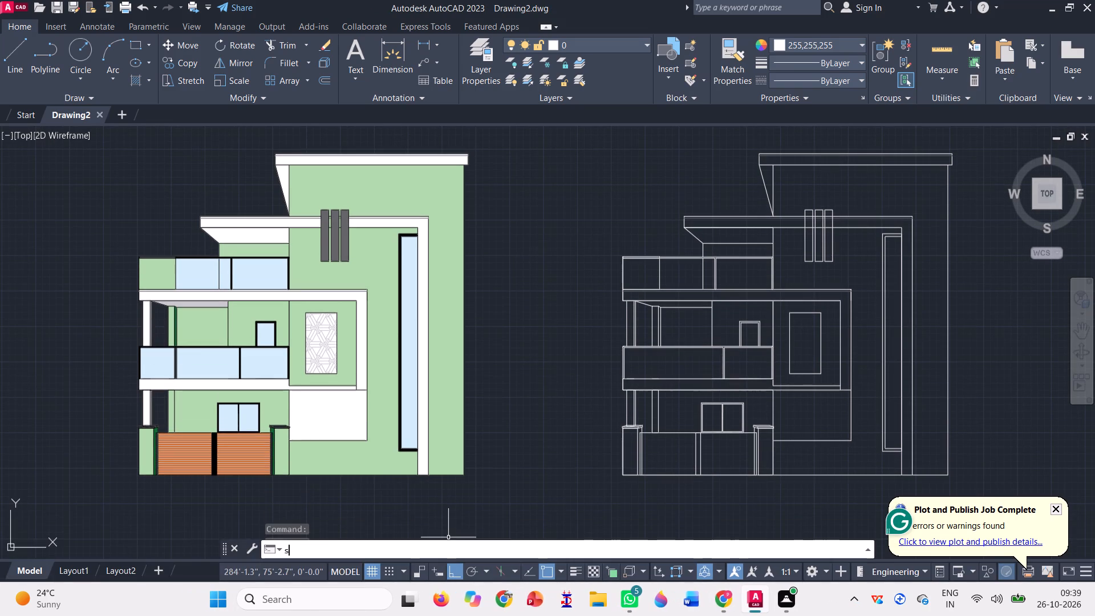
key(BackSpace)
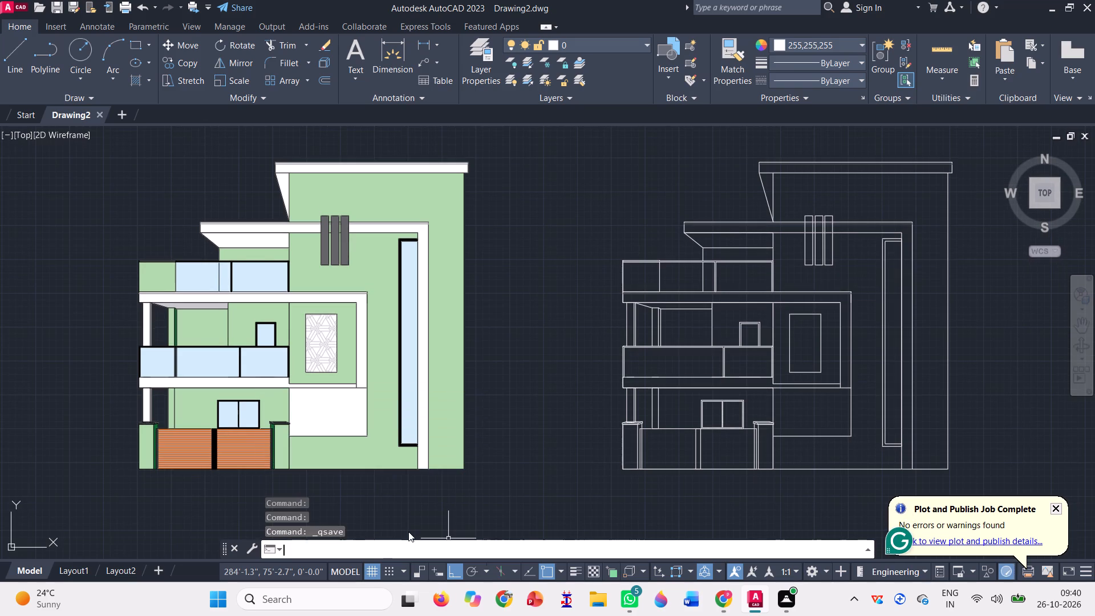
key(ctrl+s)
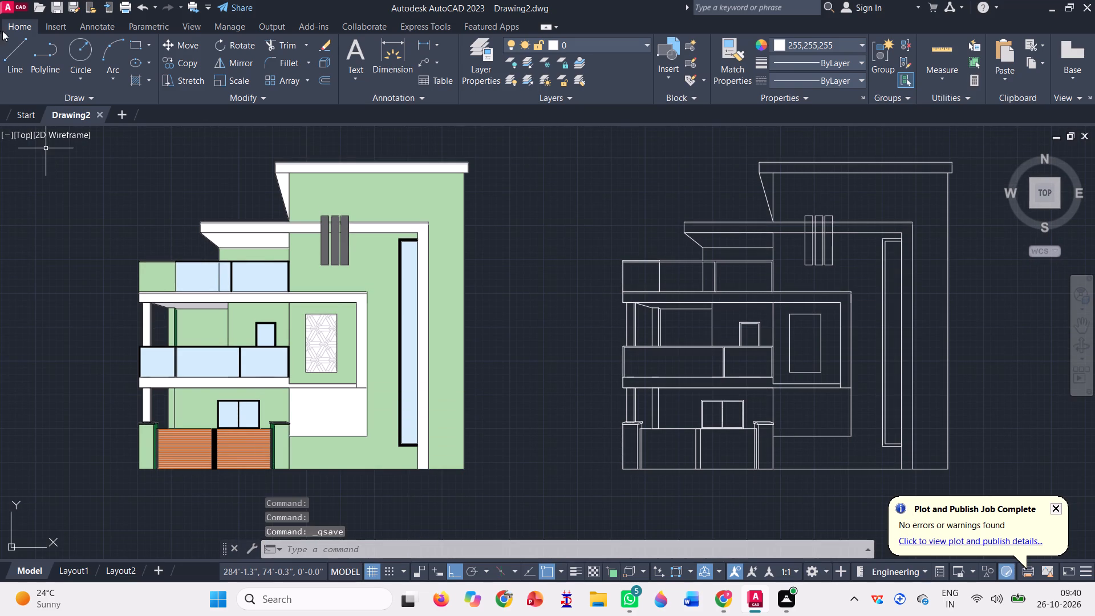
click(19, 23)
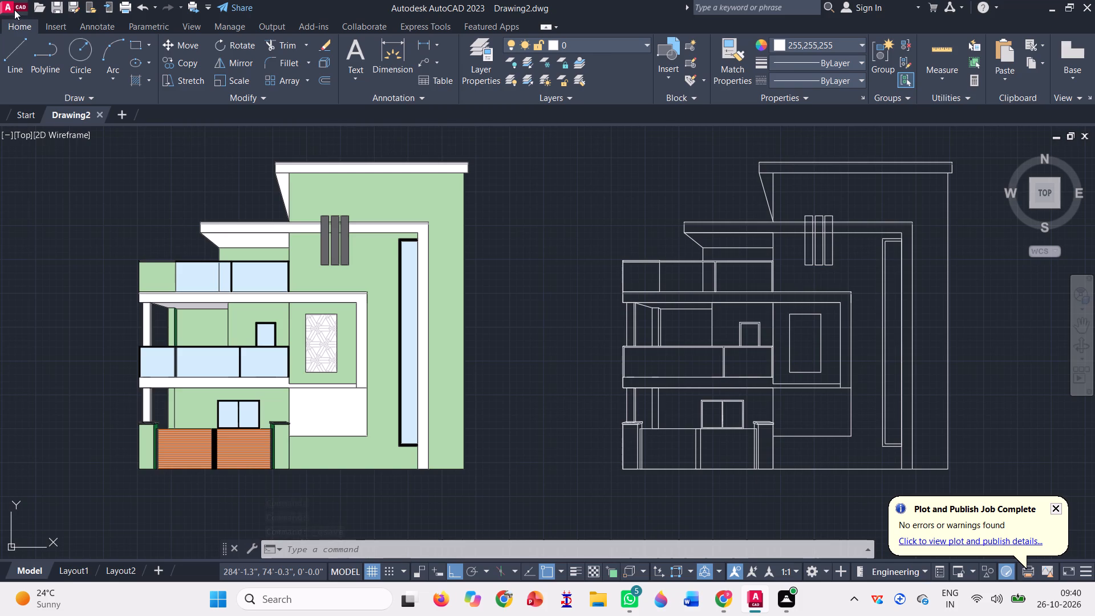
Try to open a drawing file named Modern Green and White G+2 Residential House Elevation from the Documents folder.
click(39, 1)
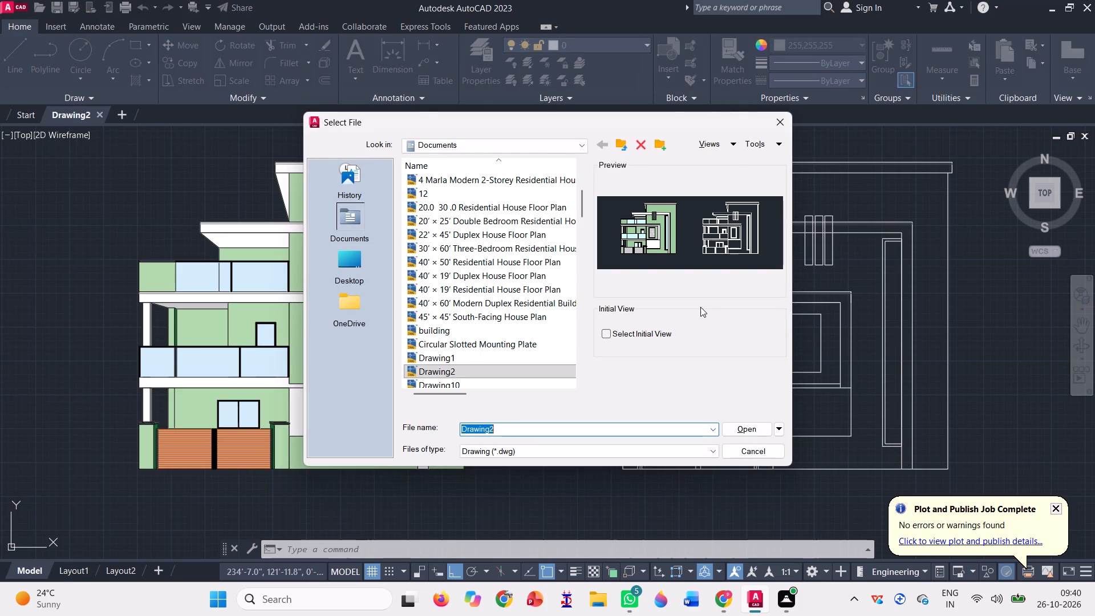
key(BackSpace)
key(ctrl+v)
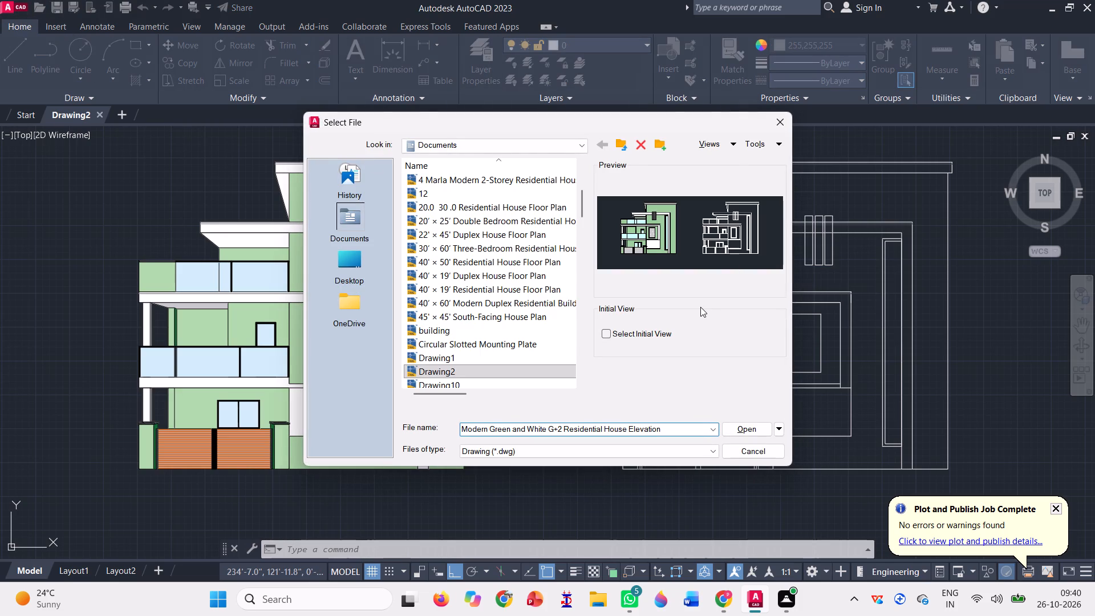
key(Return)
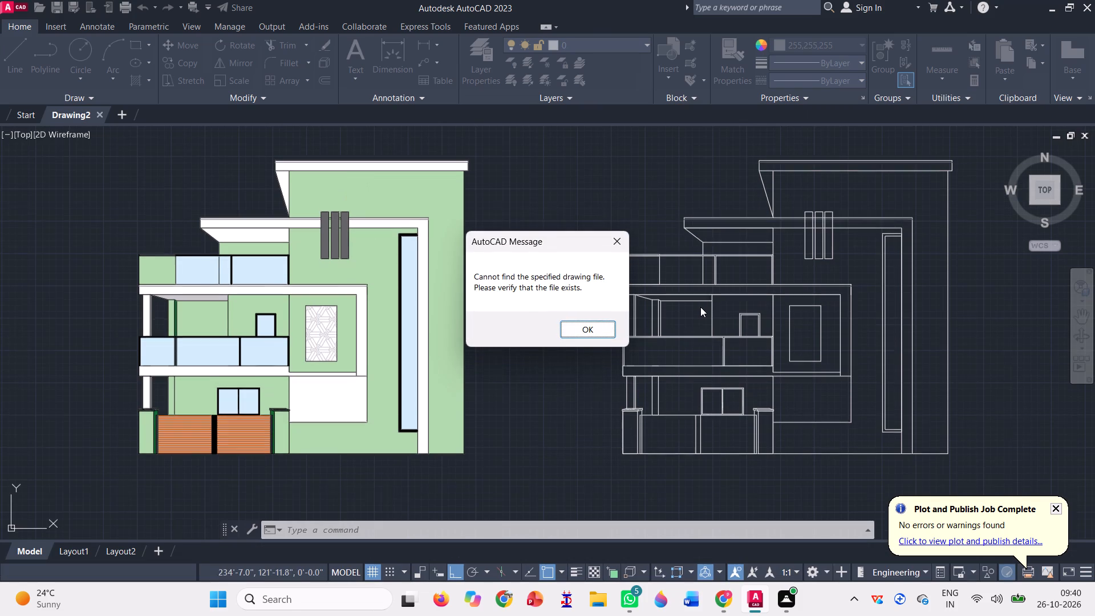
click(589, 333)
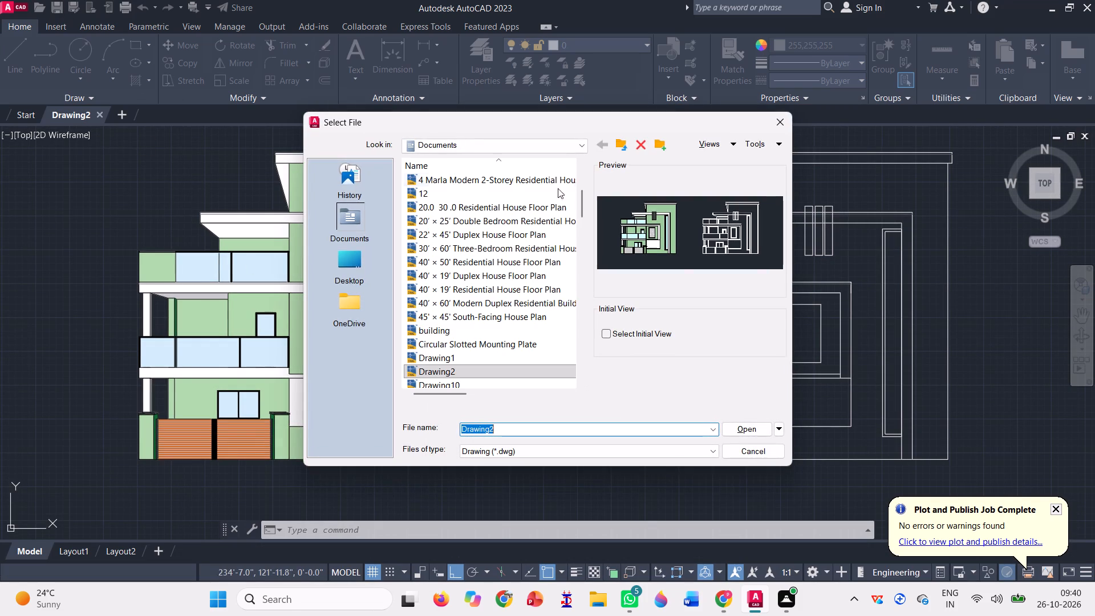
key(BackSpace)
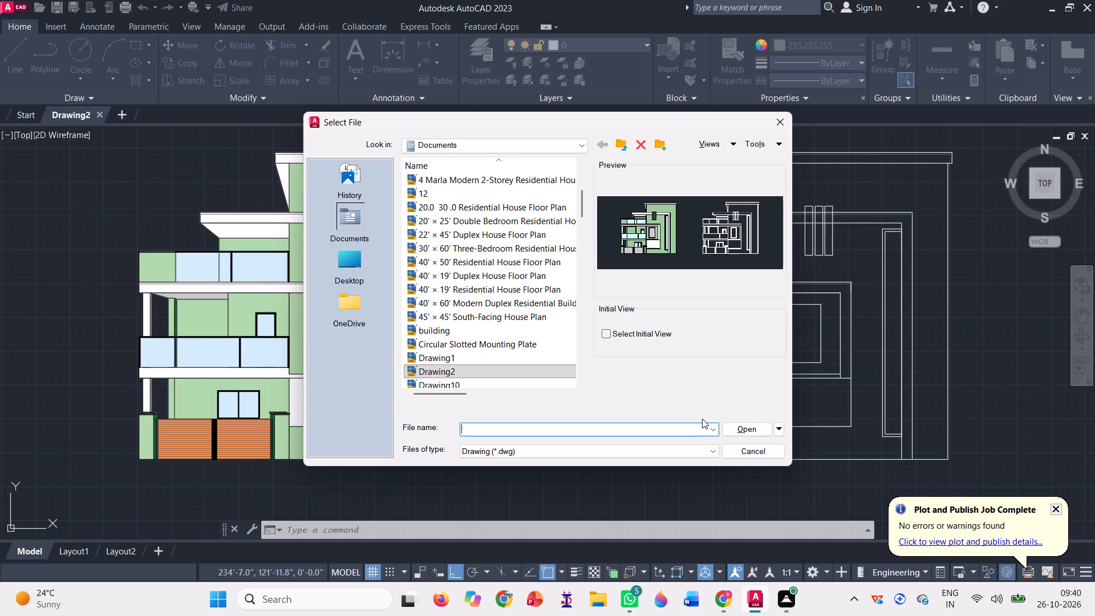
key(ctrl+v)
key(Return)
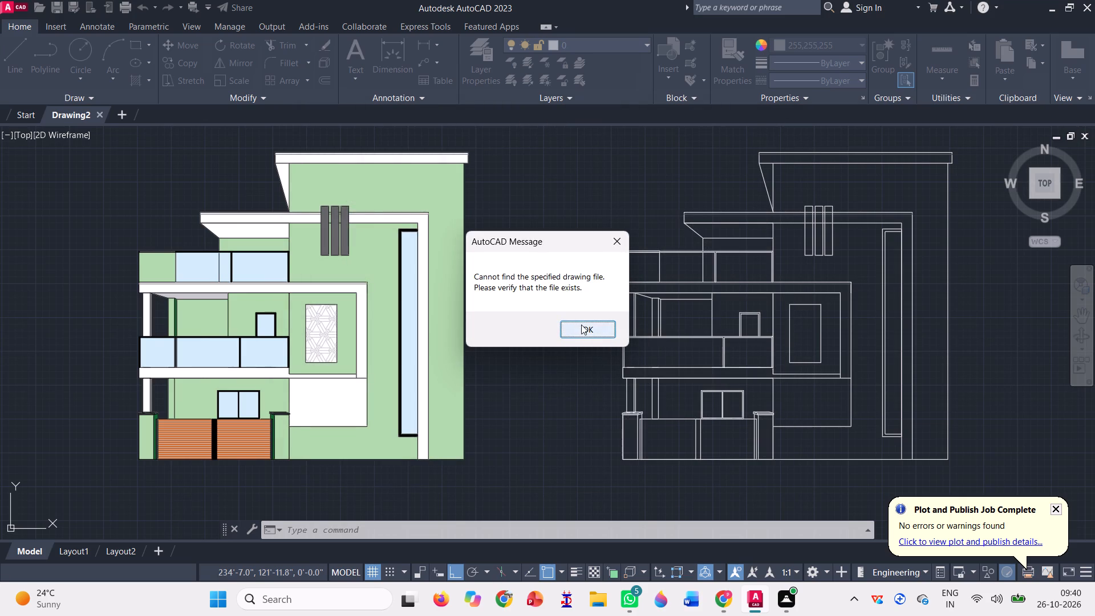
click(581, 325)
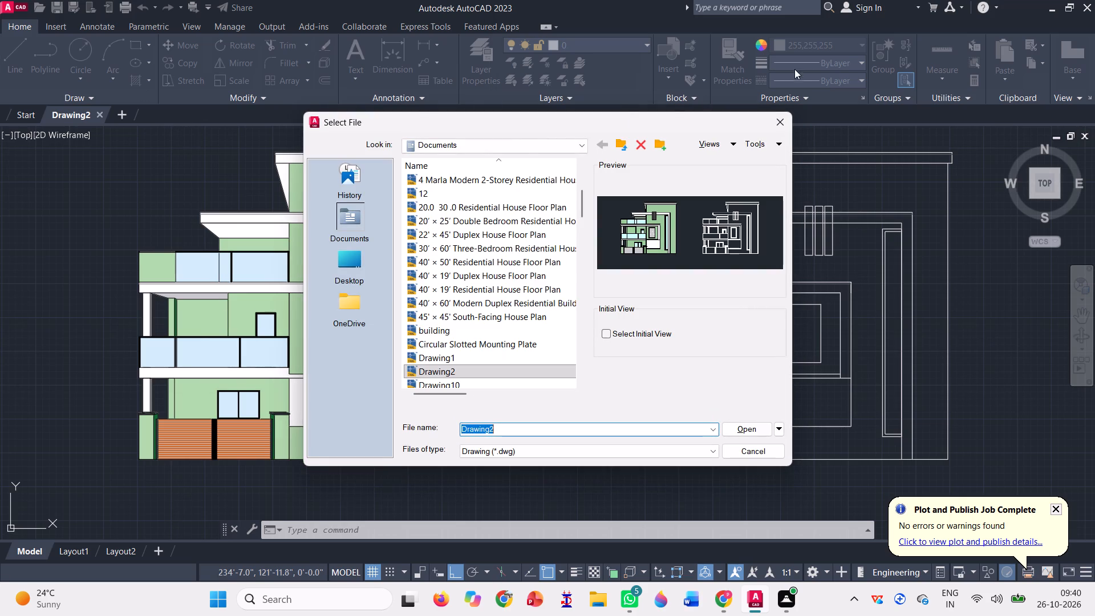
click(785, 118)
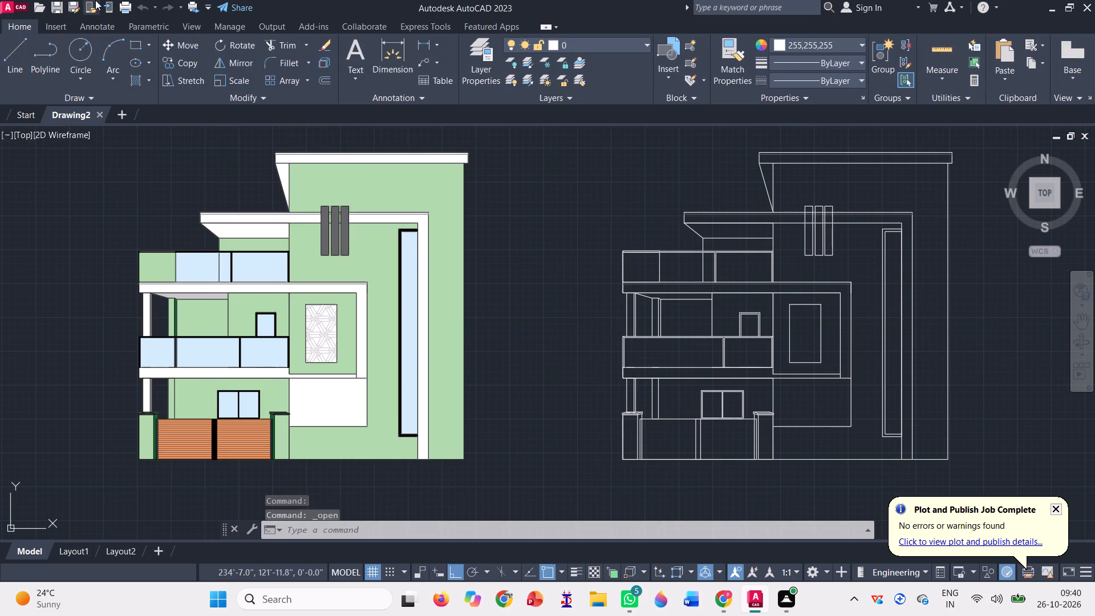
Save the drawing in Documents under the new name Modern Green and White G+2 Residential House Elevation.
click(52, 9)
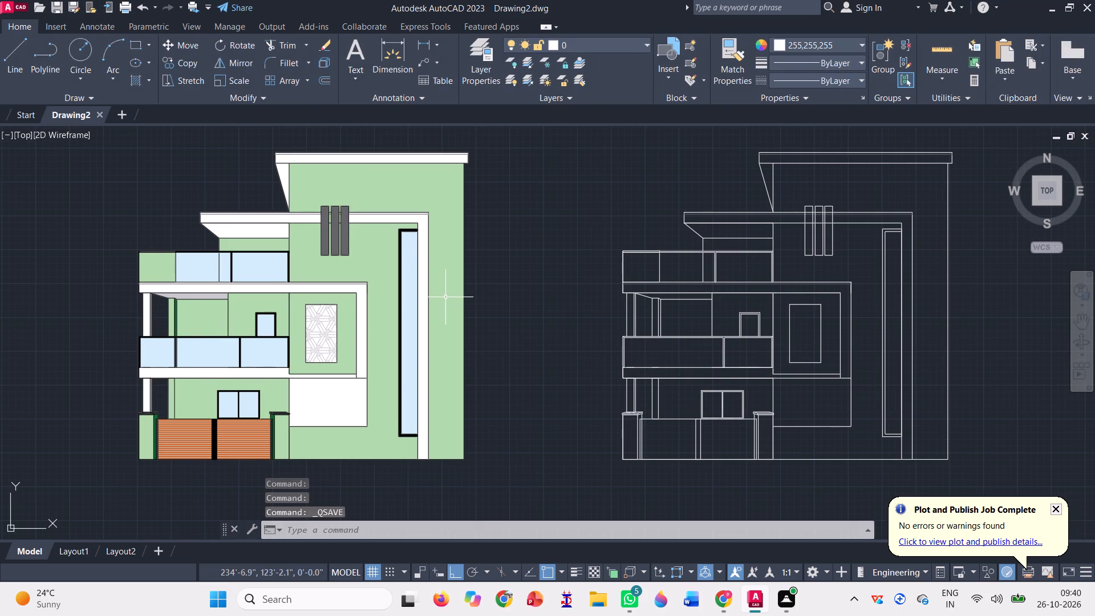
click(79, 5)
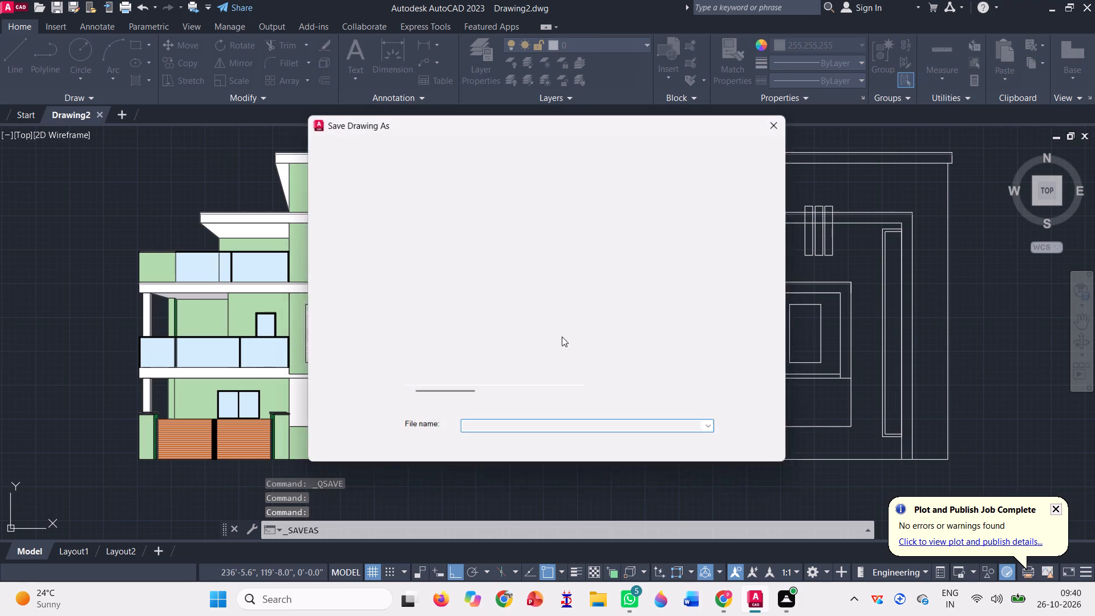
key(BackSpace)
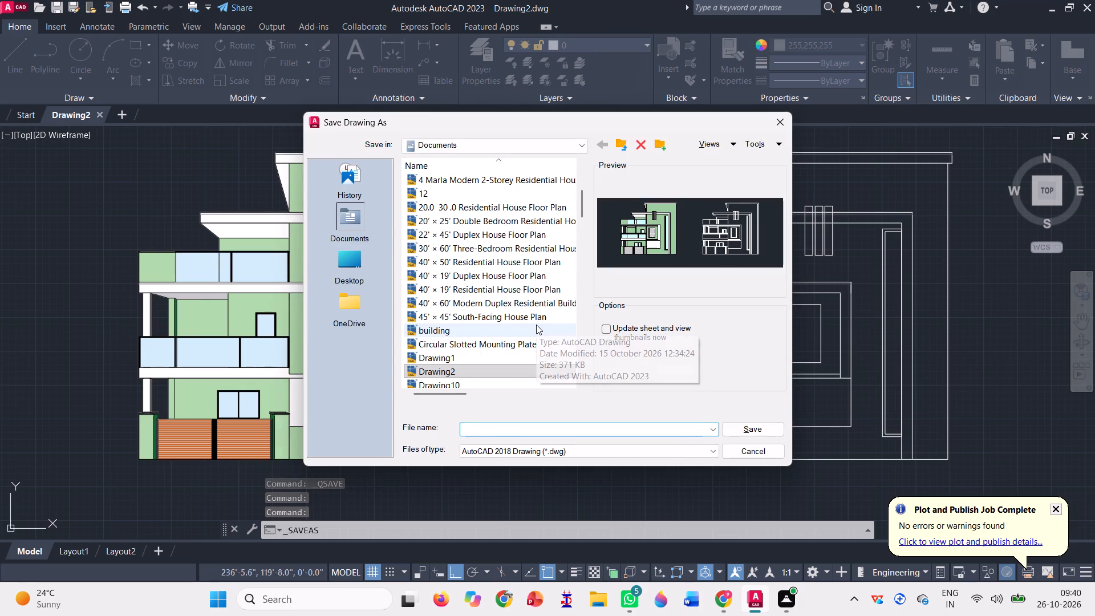
key(ctrl+v)
key(Return)
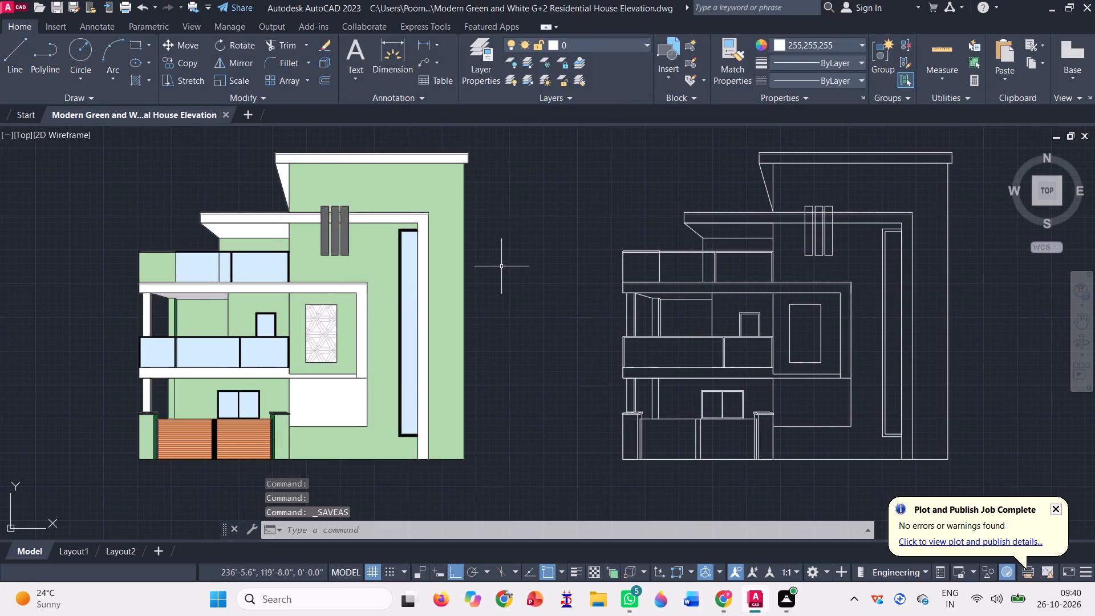
Plot the model to PDF in landscape with AutoCAD PDF (Smallest File).pc3, keeping the suggested file name, and close the PDF viewer.
click(124, 9)
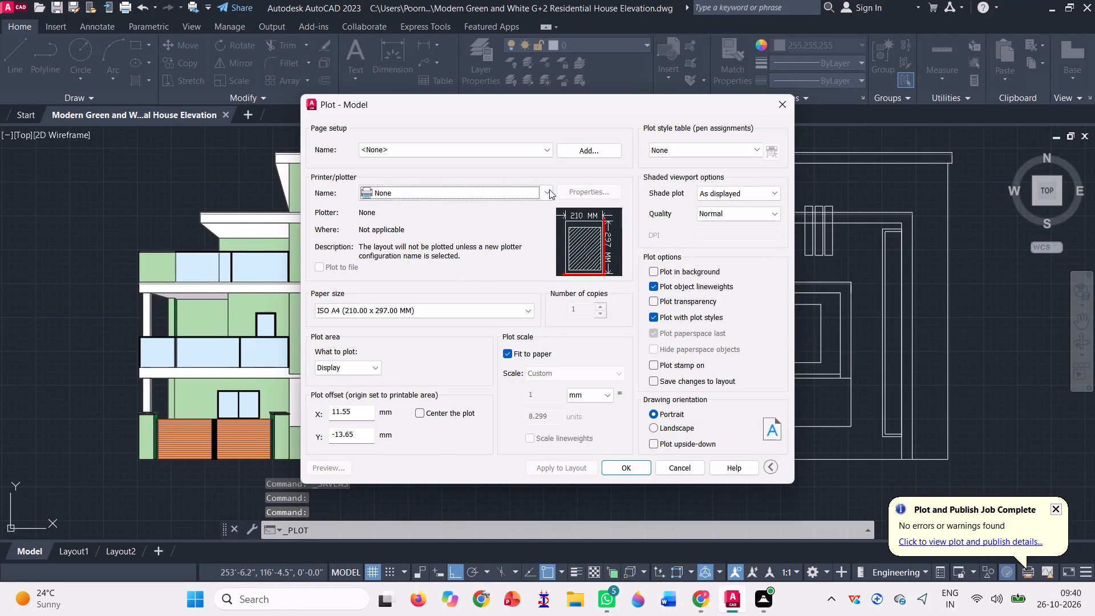
click(549, 188)
click(495, 275)
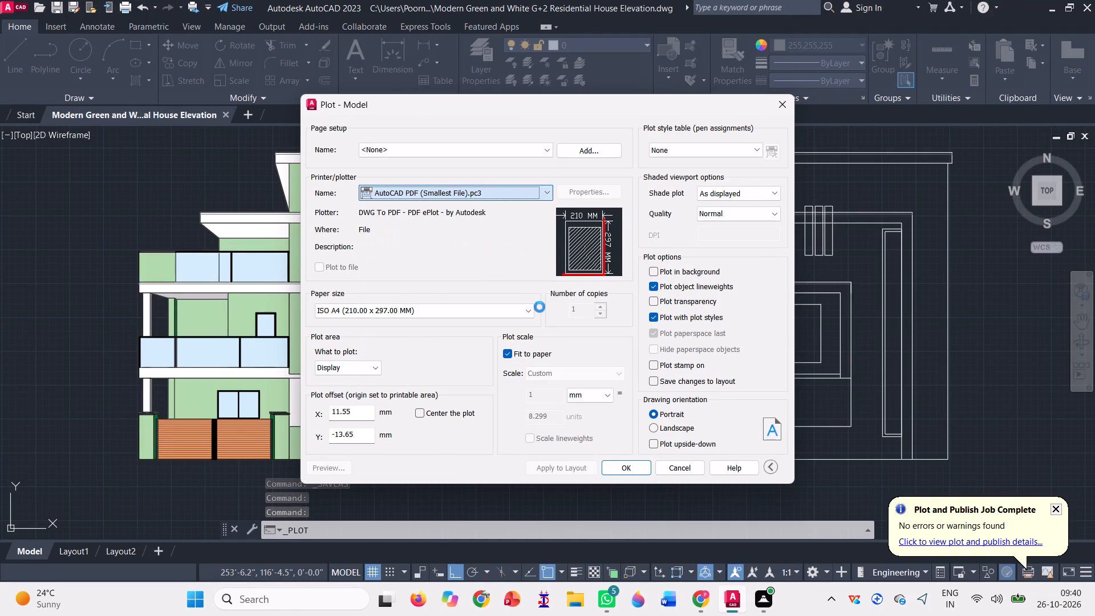
click(652, 425)
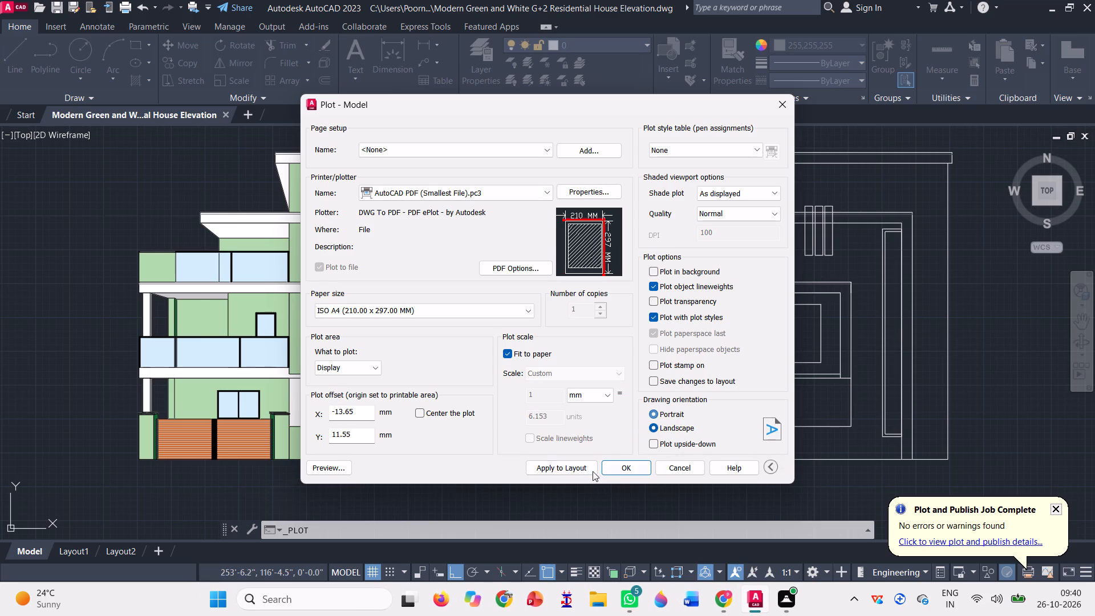
click(582, 472)
click(611, 471)
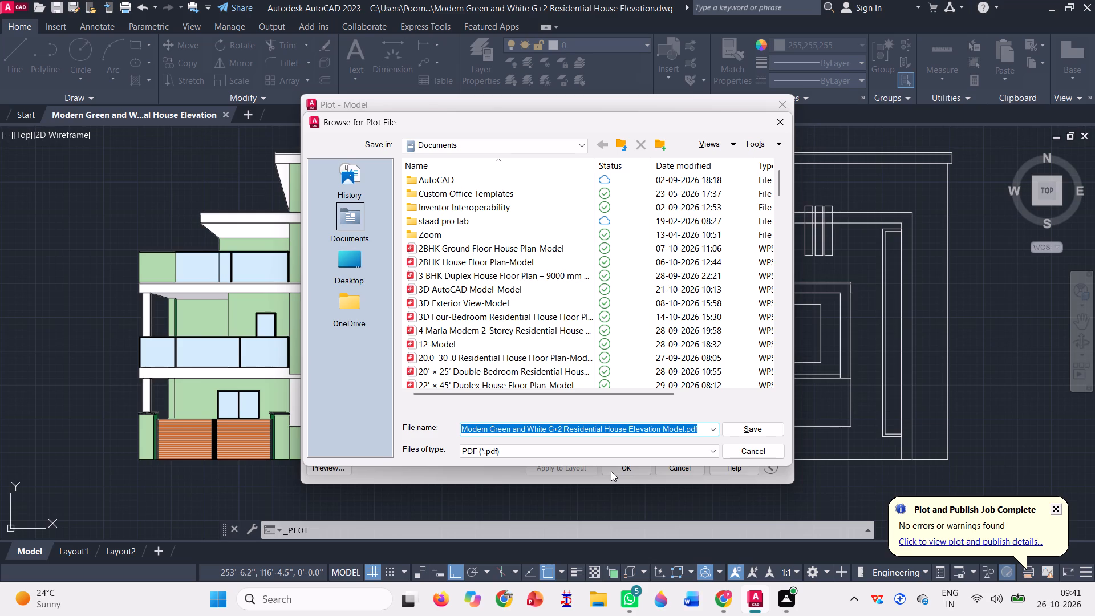
key(Return)
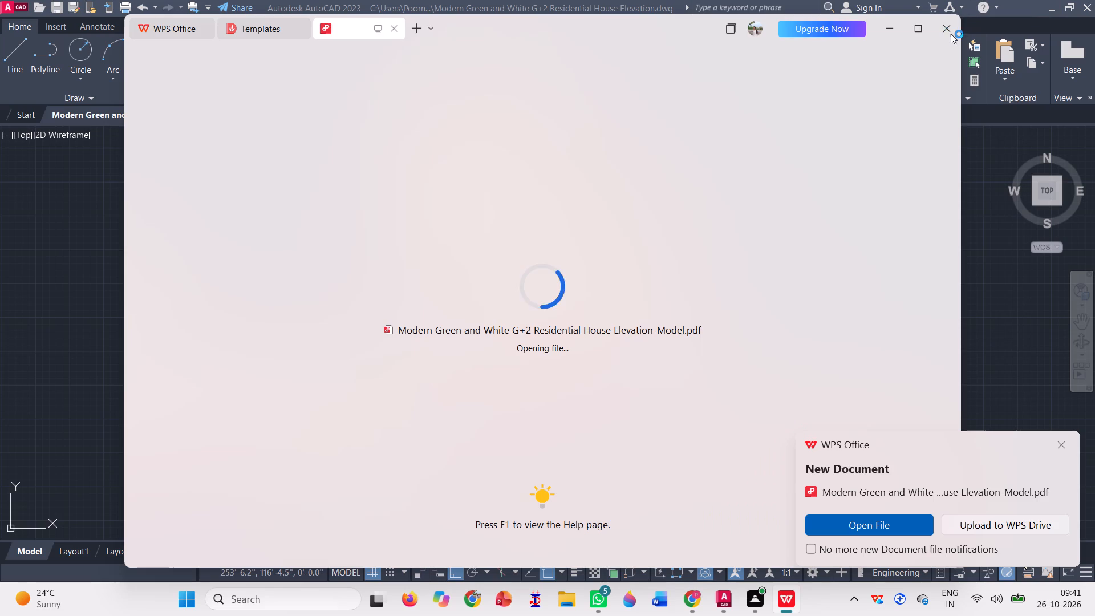
click(951, 34)
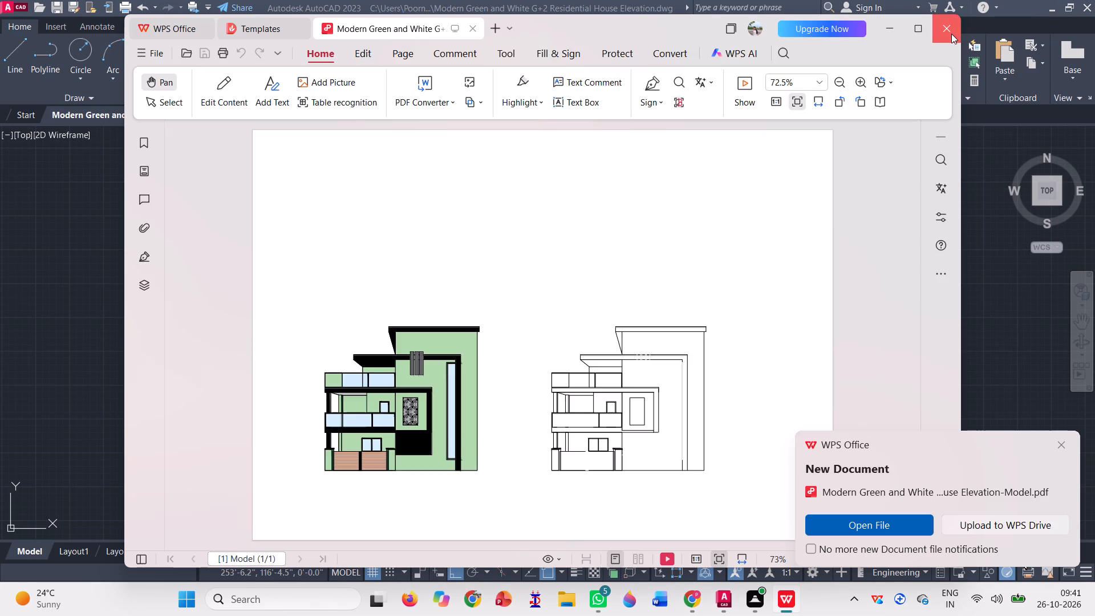